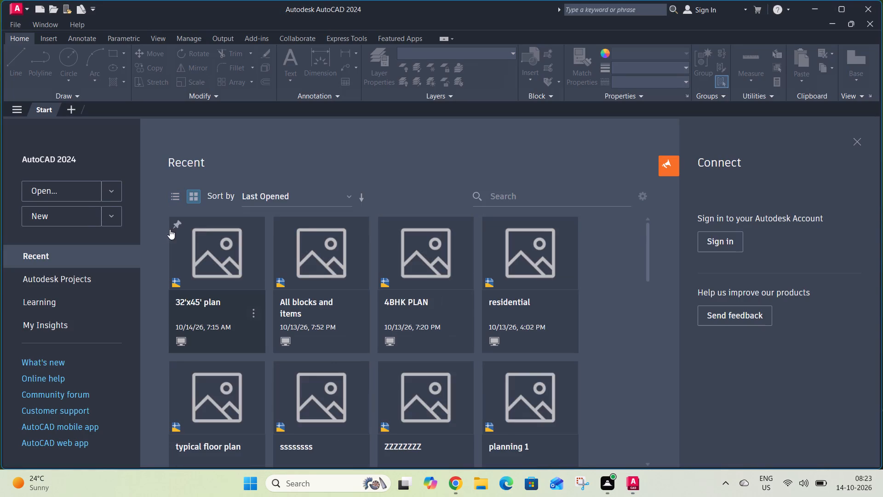
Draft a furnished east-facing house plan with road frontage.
Create a new blank drawing.
double_click(55, 212)
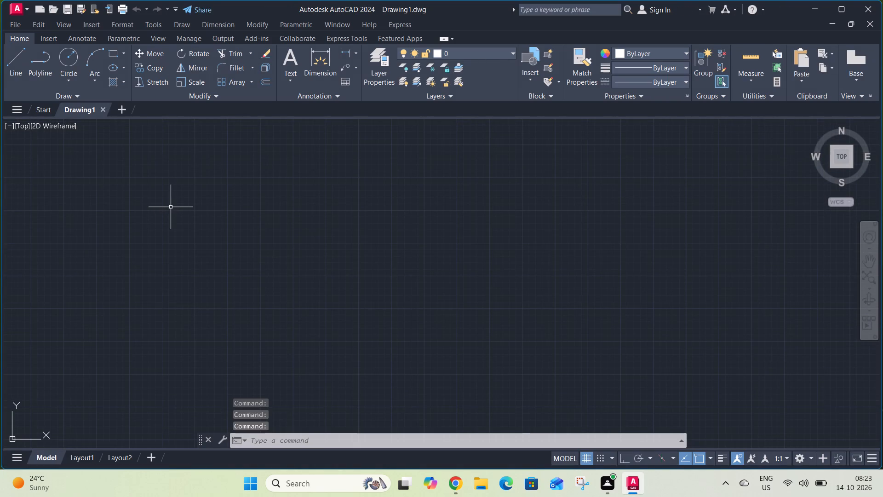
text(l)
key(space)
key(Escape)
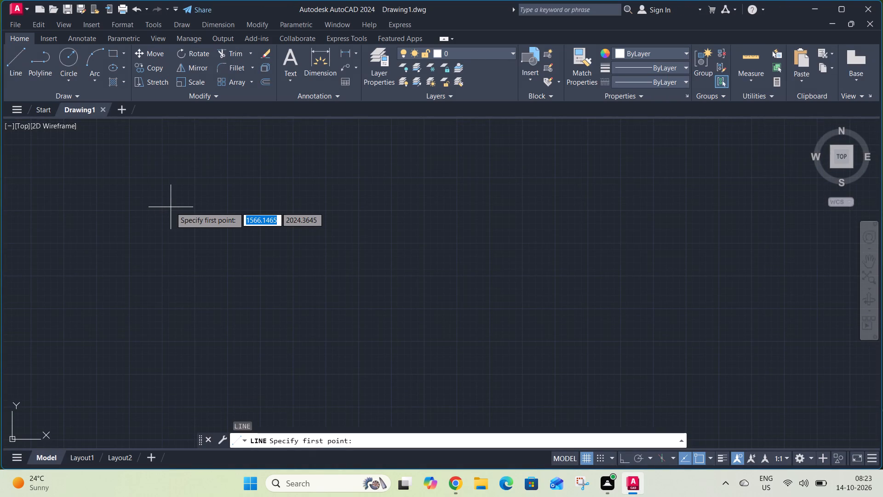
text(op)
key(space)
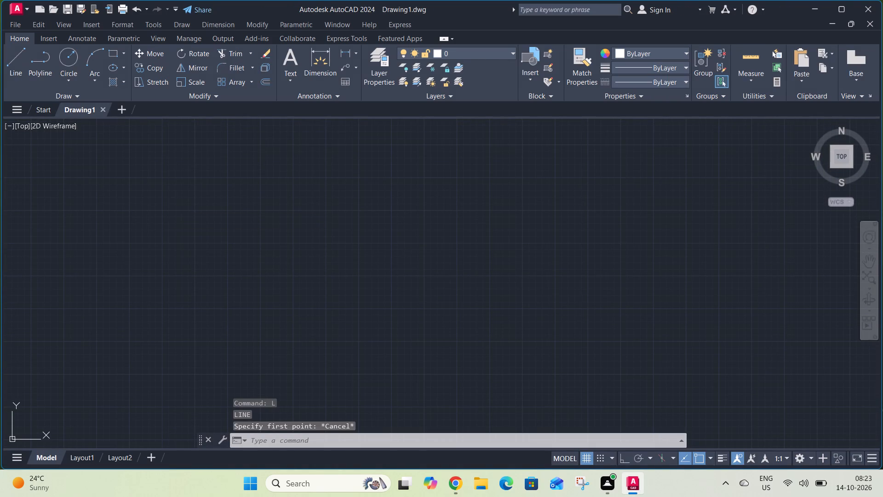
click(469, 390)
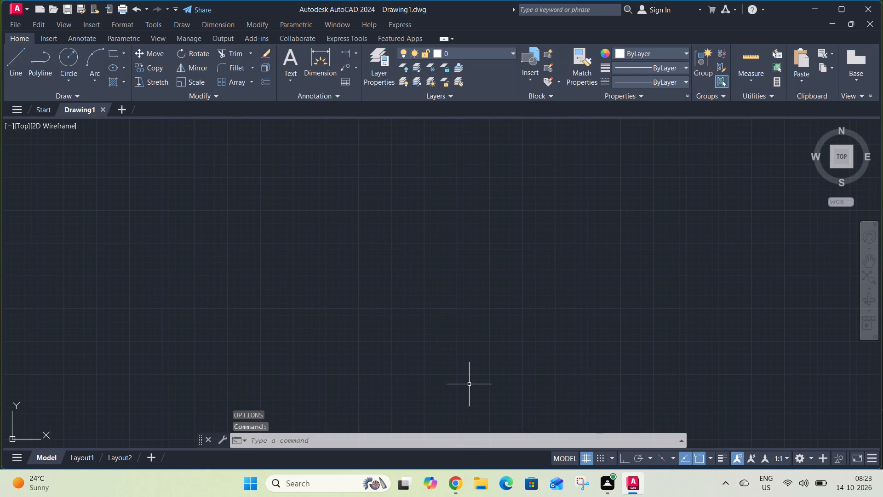
Save the drawing under the name road in the autocad files folder within Documents.
key(ctrl+s)
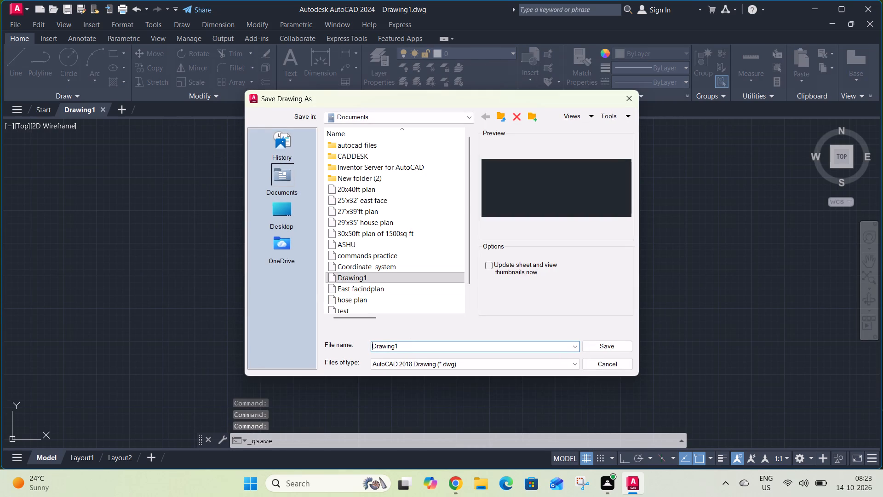
drag(410, 343, 408, 348)
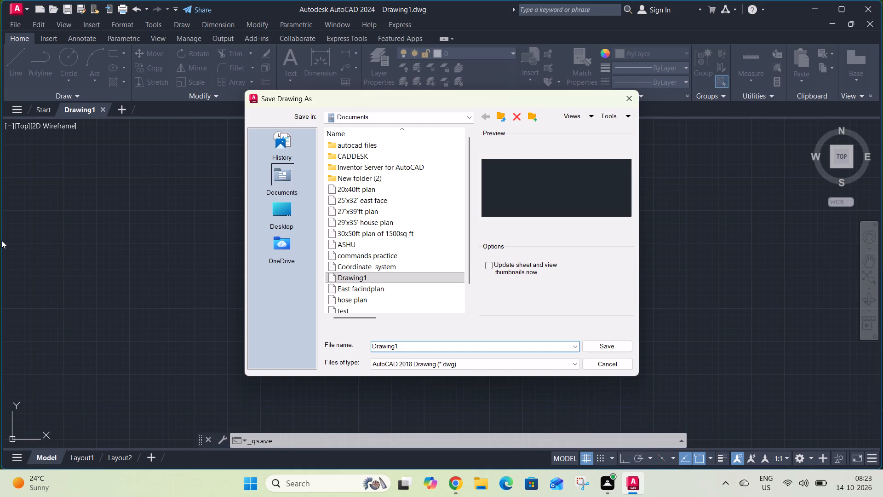
click(413, 347)
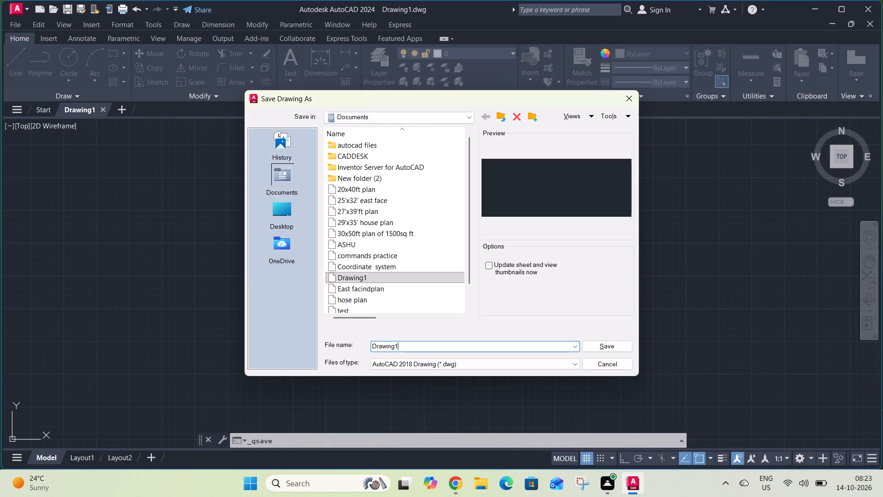
click(413, 347)
key(BackSpace)
key(BackSpace)
key(BackSpace)
key(BackSpace)
key(BackSpace)
key(BackSpace)
key(BackSpace)
key(BackSpace)
key(BackSpace)
key(BackSpace)
key(BackSpace)
key(BackSpace)
key(BackSpace)
key(BackSpace)
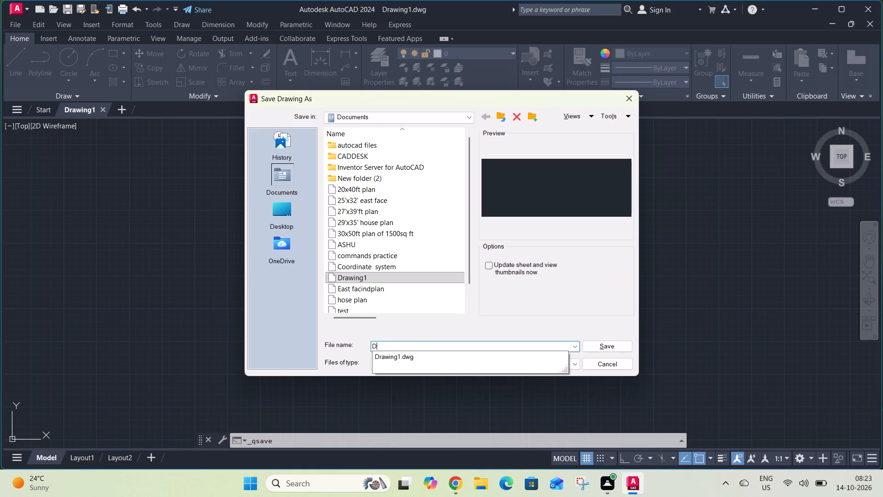
text(ro)
text(ad)
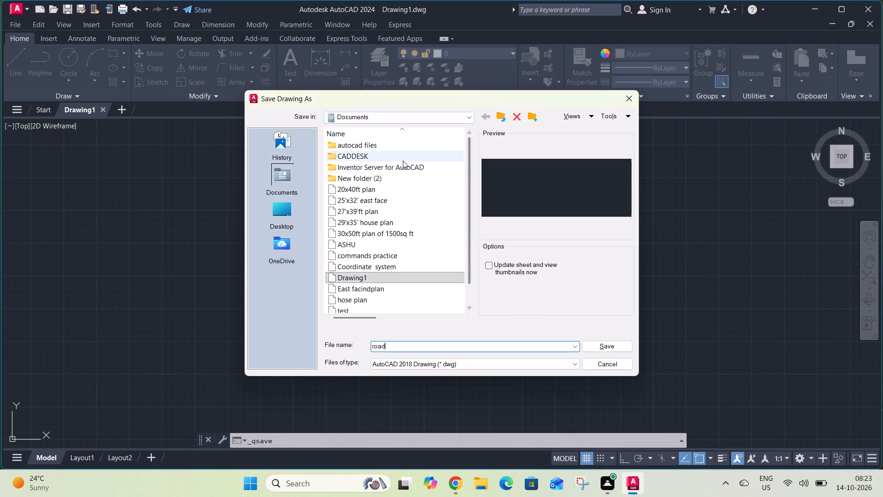
click(412, 147)
click(604, 349)
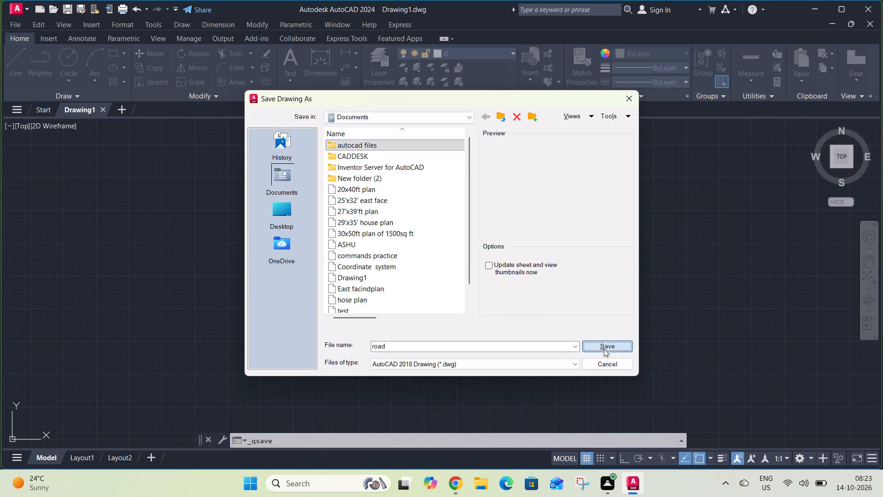
click(604, 349)
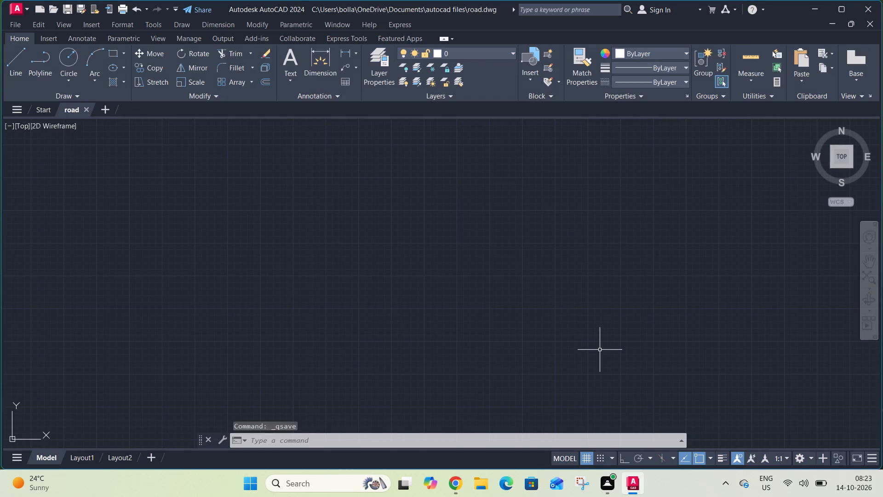
Turn on log file recording with the LOGFILEON command.
key(l)
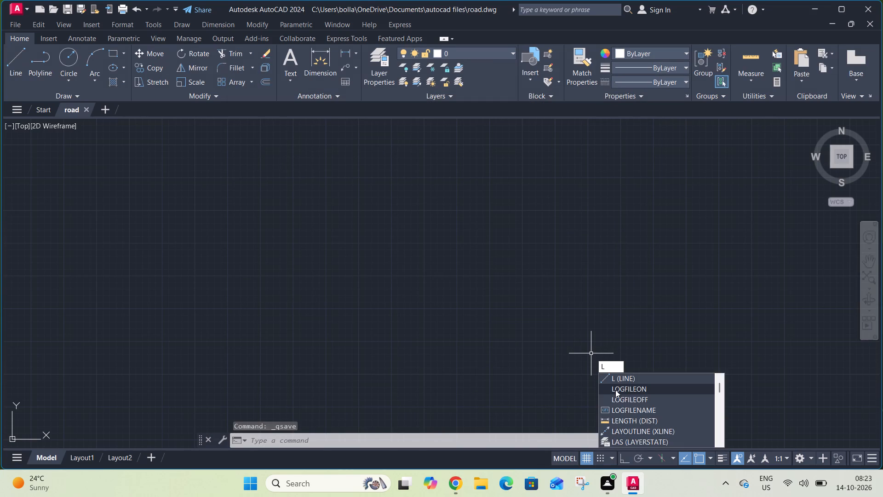
click(616, 390)
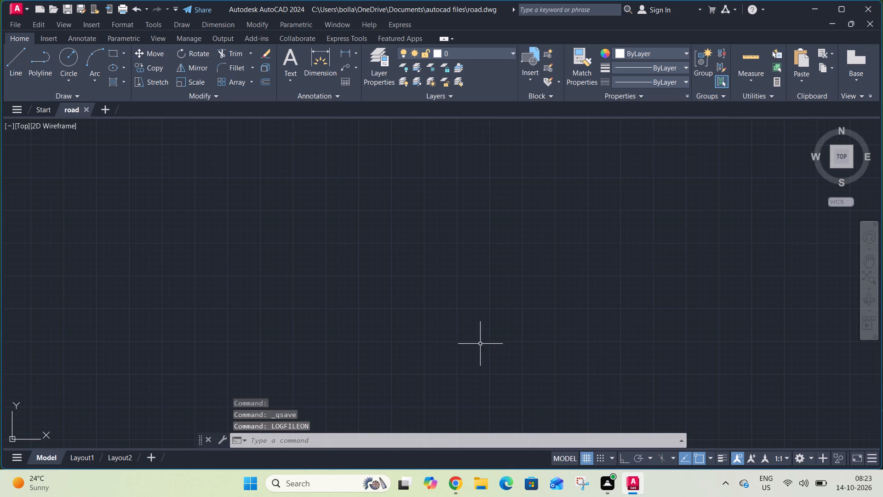
Configure the drawing units to Engineering length type with an insertion scale in inches.
text(un)
key(space)
click(429, 161)
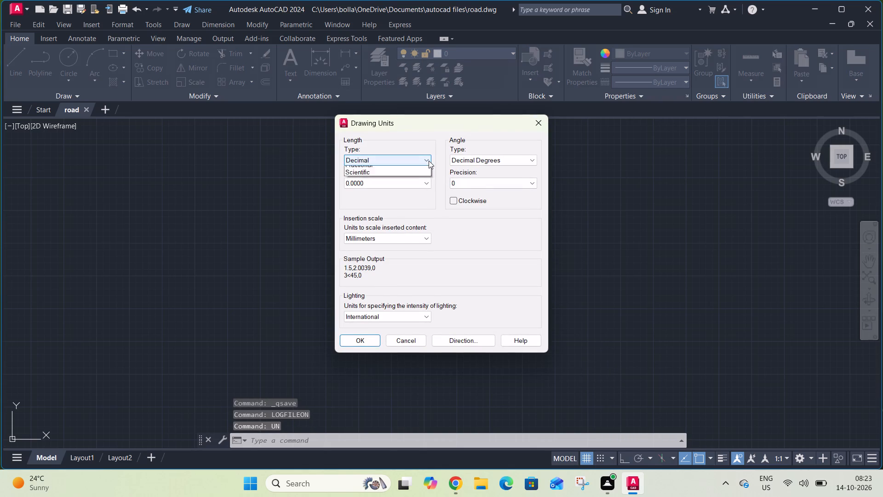
click(413, 182)
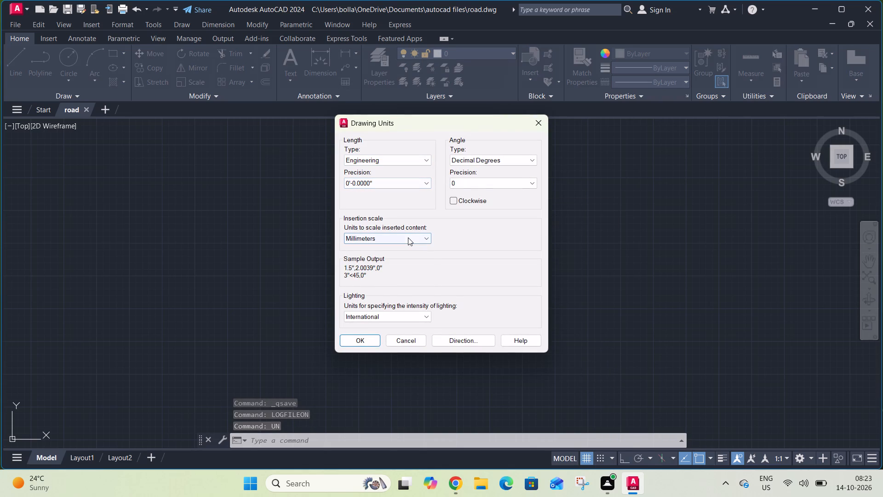
click(408, 237)
click(406, 258)
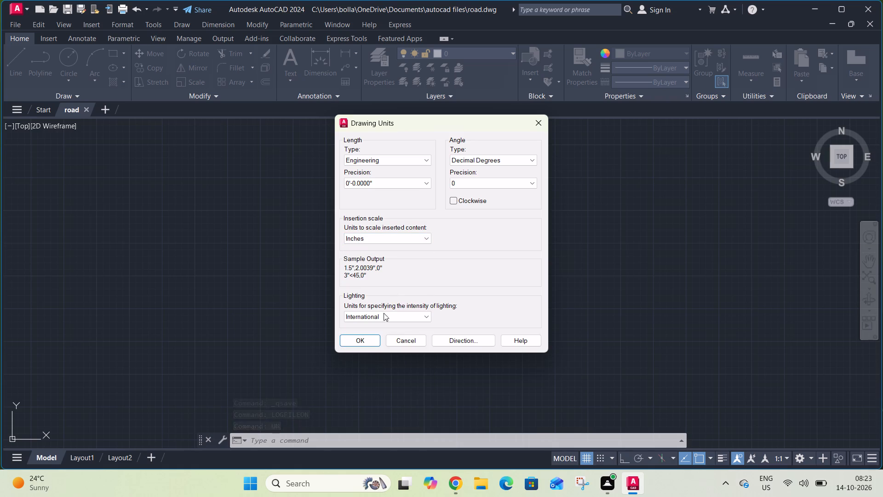
click(369, 337)
Modify the ISO-25 dimension style so its primary linear units use the Engineering format.
text(d)
key(space)
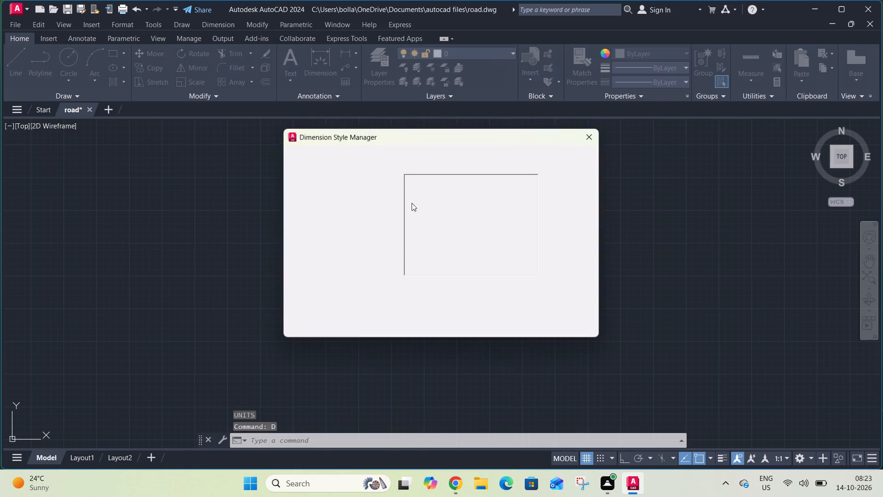
click(562, 212)
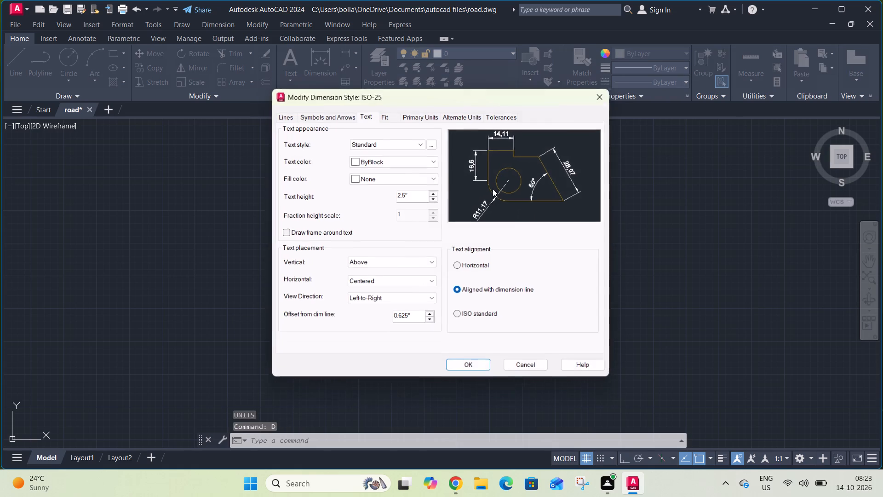
click(422, 116)
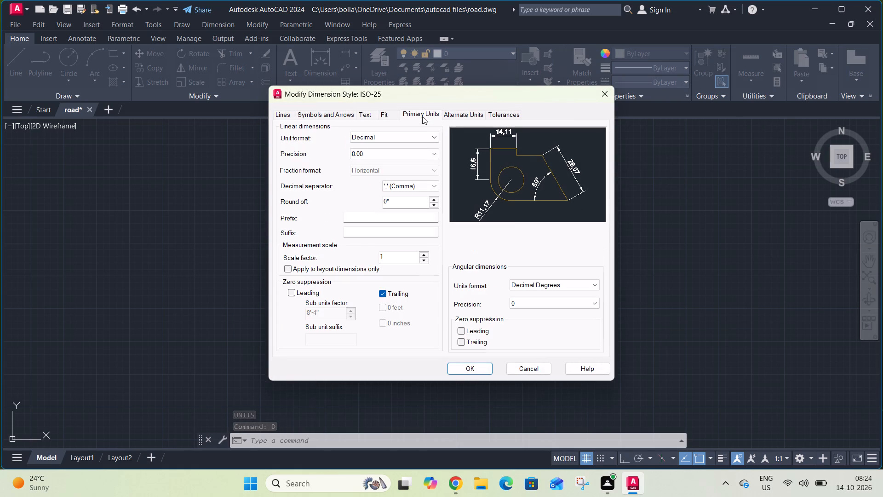
click(422, 134)
click(419, 164)
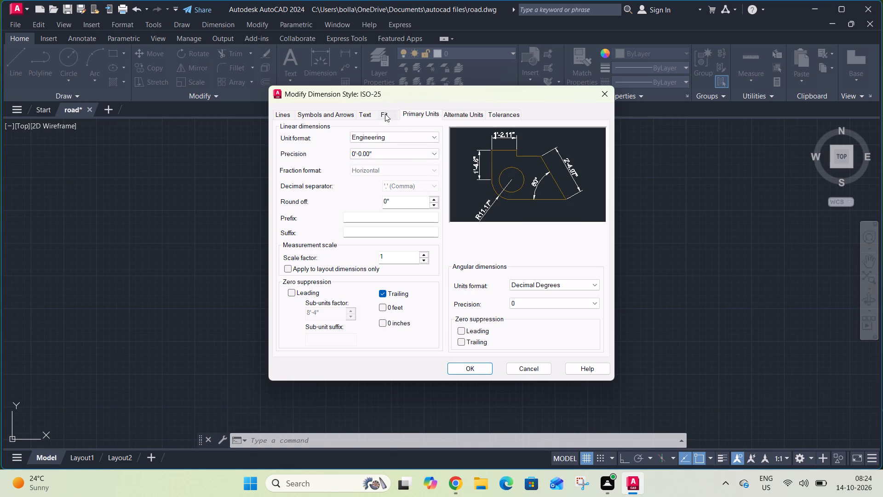
Set the Standard text style's height to 5" for the dimension text, make it current and save the style change.
click(370, 116)
click(432, 145)
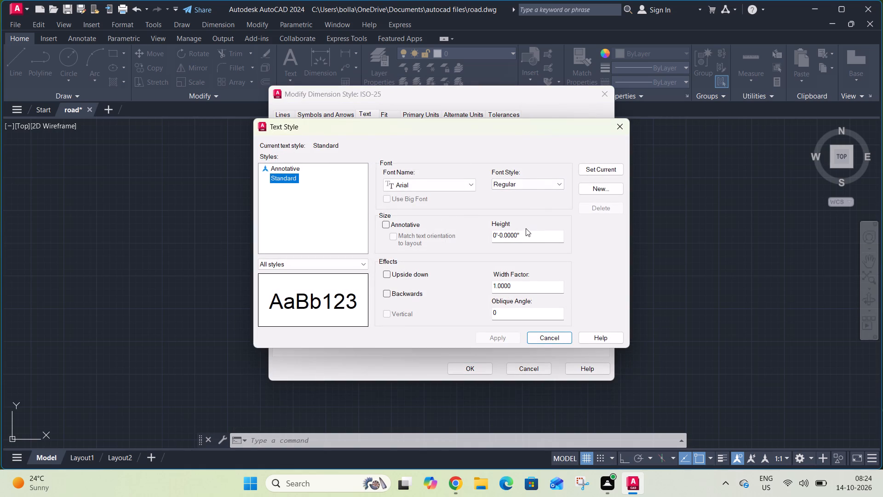
click(515, 233)
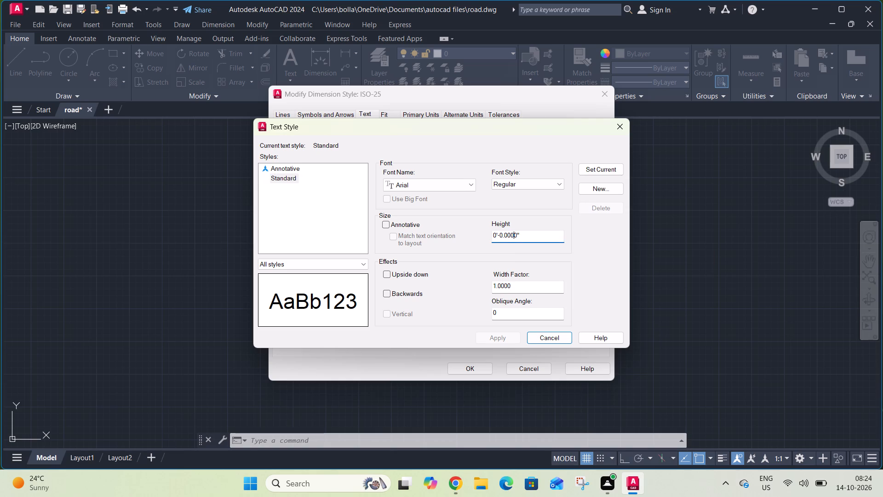
click(516, 233)
key(BackSpace)
key(BackSpace)
key(BackSpace)
key(BackSpace)
key(BackSpace)
key(BackSpace)
key(BackSpace)
key(BackSpace)
key(BackSpace)
key(BackSpace)
key(5)
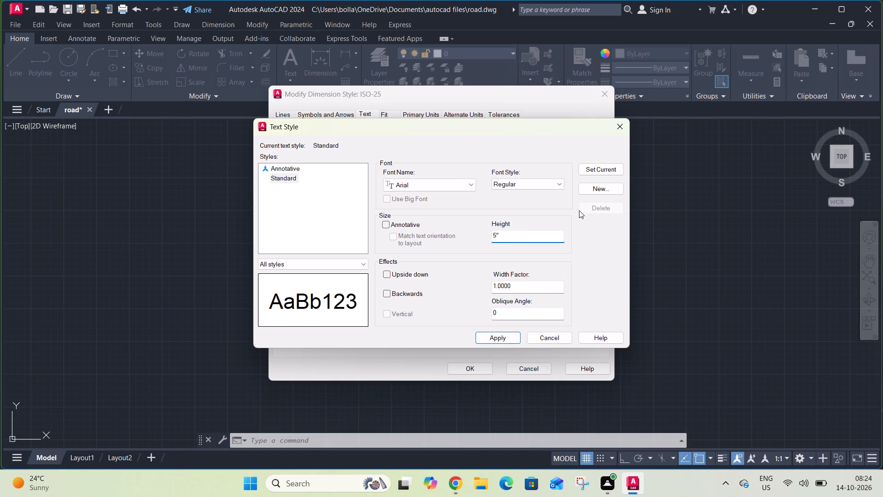
click(598, 174)
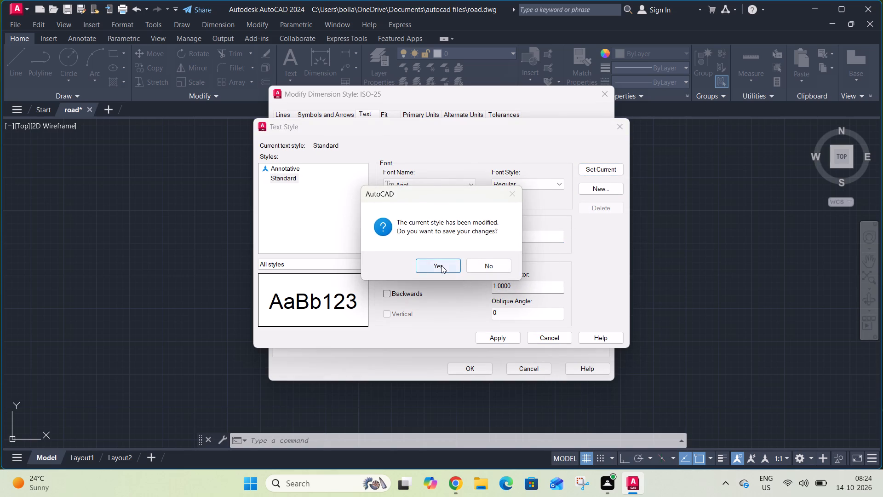
click(441, 266)
click(544, 341)
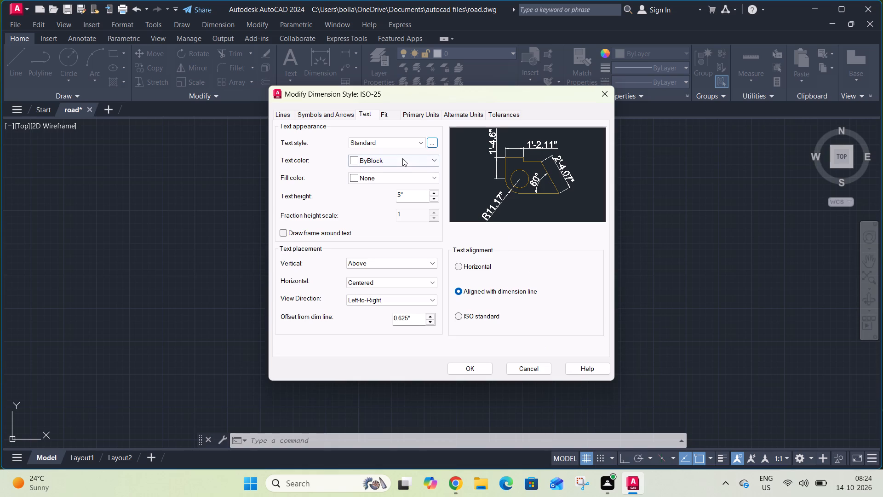
Accept the modified ISO-25 dimension style and set it as the current dimension style.
click(458, 370)
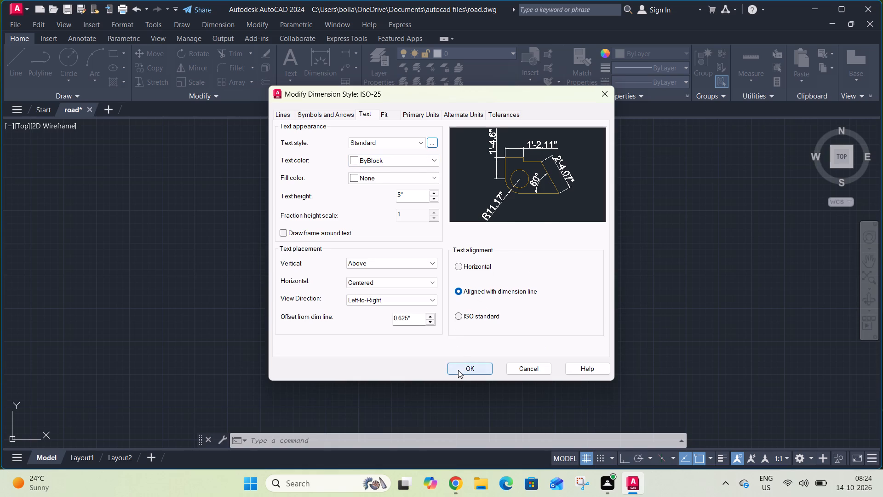
click(566, 180)
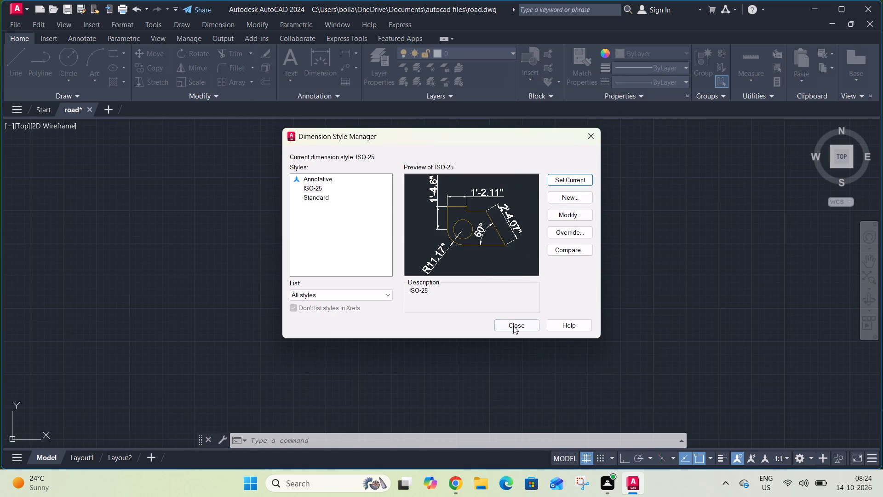
click(513, 326)
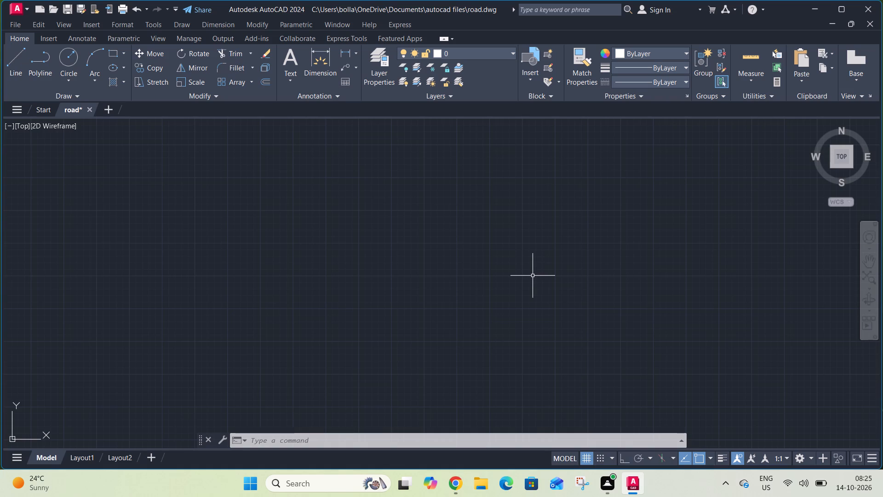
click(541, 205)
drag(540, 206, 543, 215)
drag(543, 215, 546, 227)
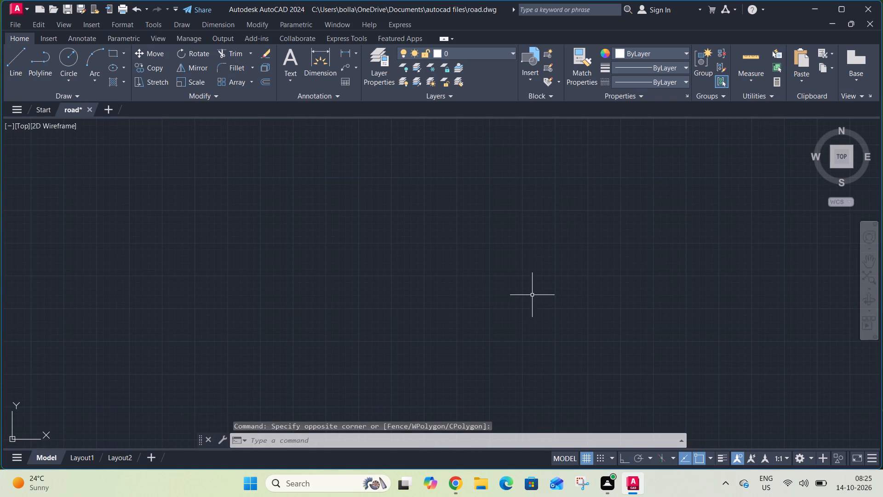
Draw a rectangle 26' wide and 37'6" high in the empty drawing area.
text(rec)
key(space)
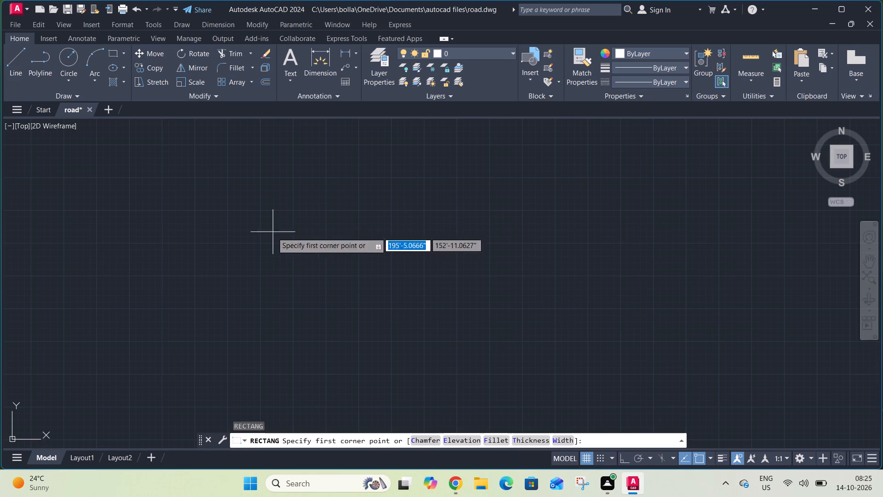
click(275, 177)
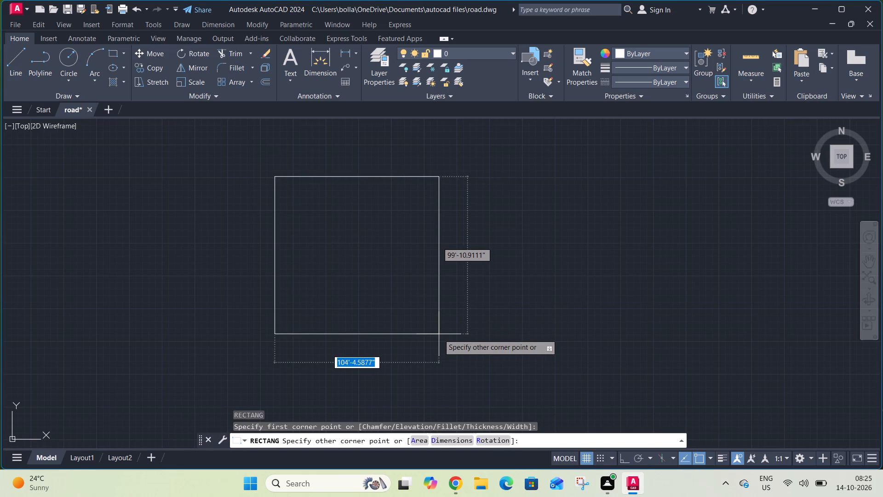
text(32)
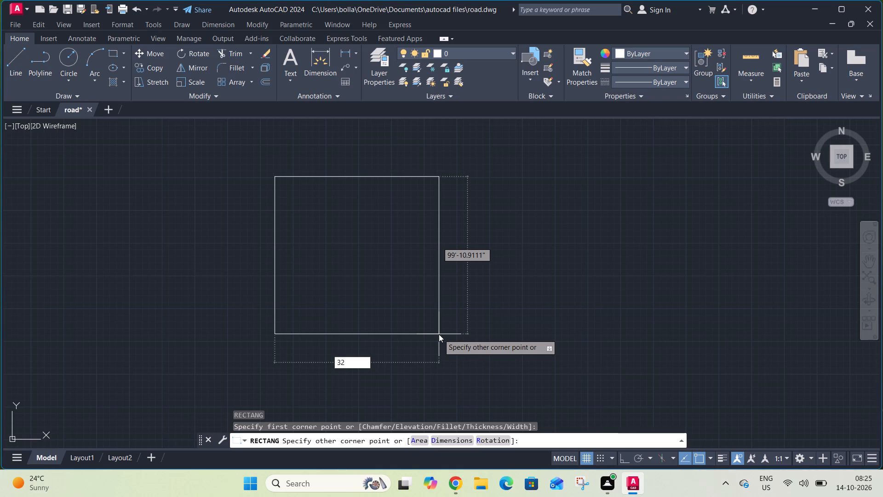
key(BackSpace)
key(BackSpace)
text(26')
key(Tab)
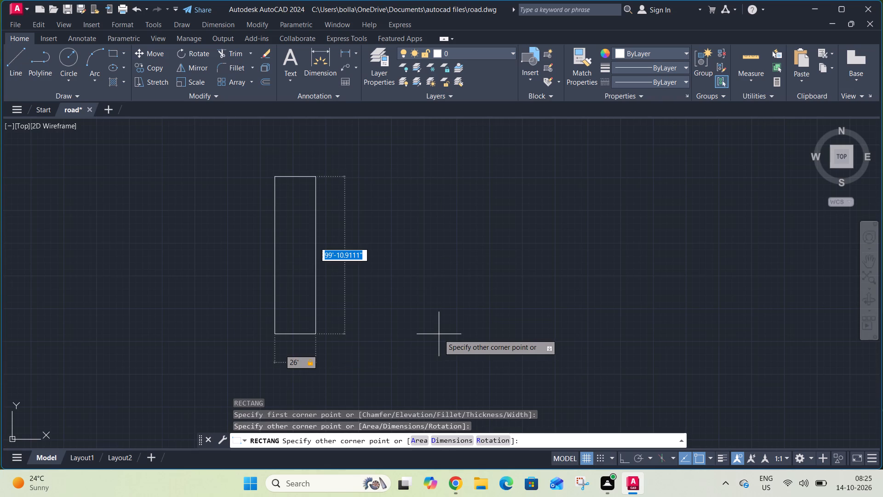
text(37)
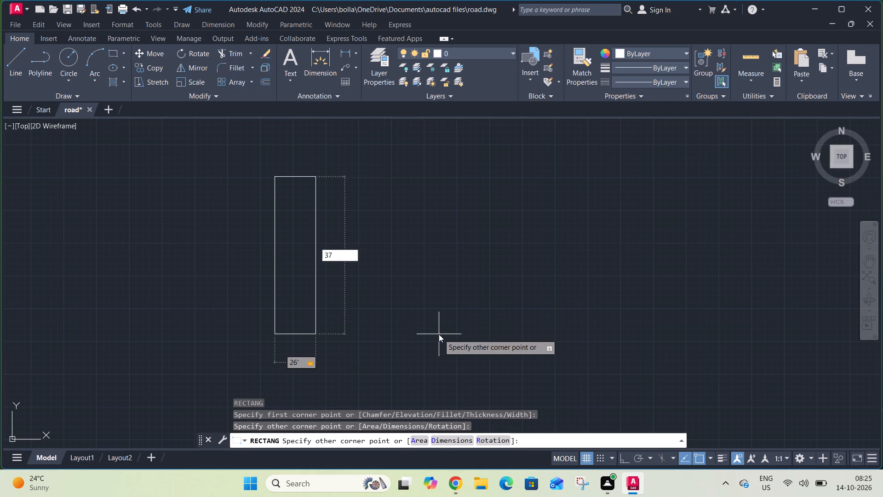
key(apostrophe)
key(6)
key(shift+quotedbl)
key(Return)
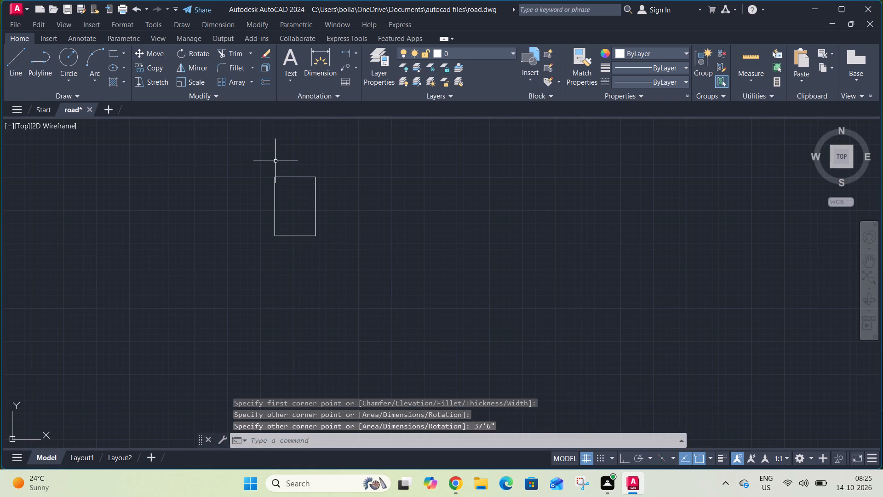
Offset the rectangle inward by 9" to form the wall thickness.
scroll(289, 173, up, 3)
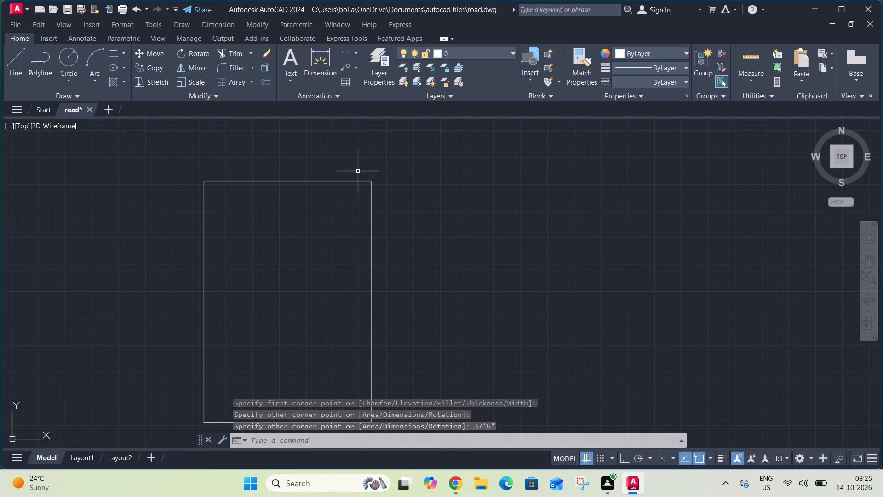
text(o)
key(space)
text(9")
key(Return)
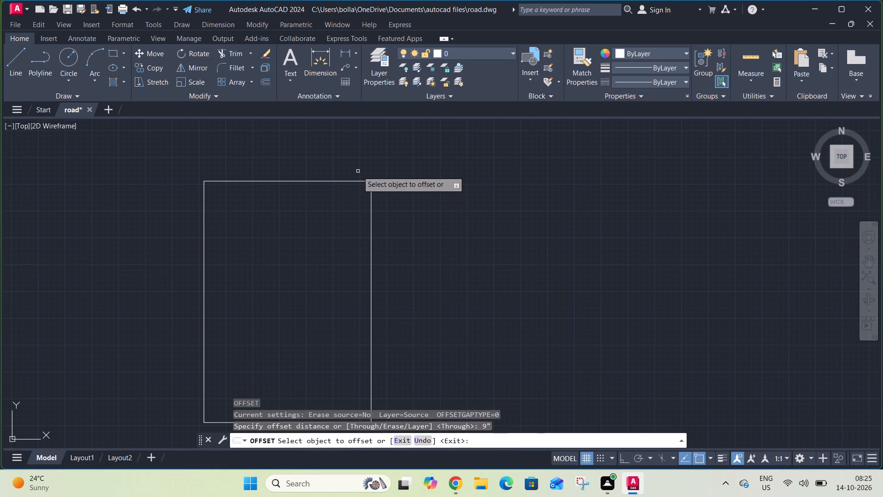
click(357, 180)
click(350, 206)
key(Escape)
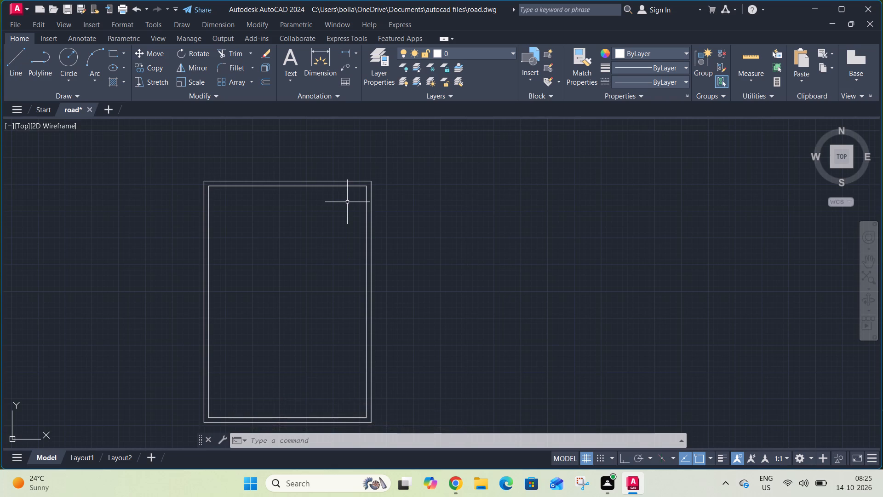
Explode the outer and inner rectangles into separate lines.
click(384, 172)
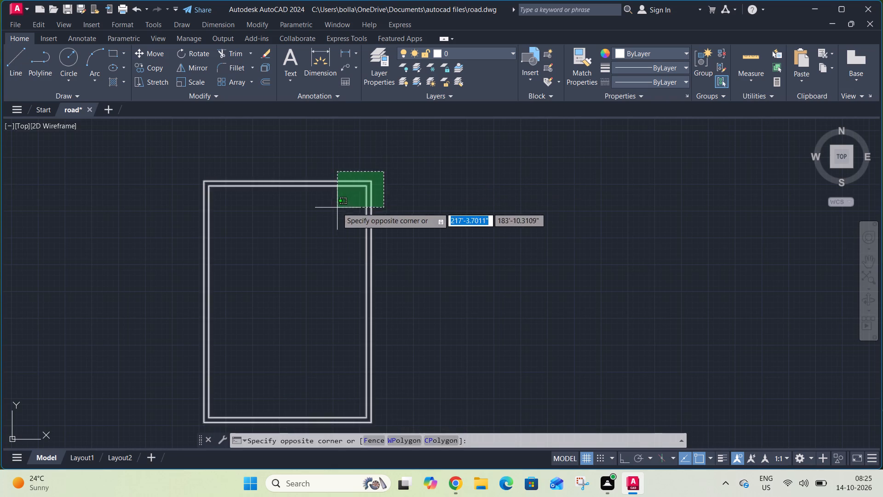
click(337, 208)
key(x)
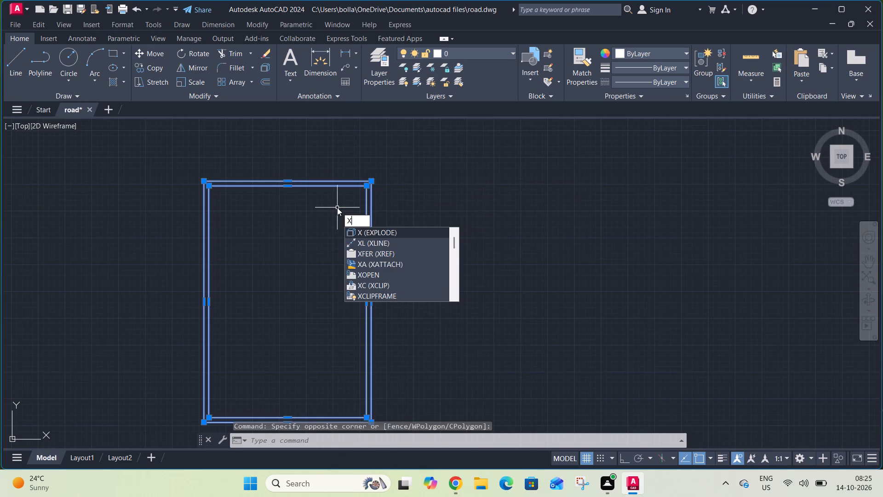
key(space)
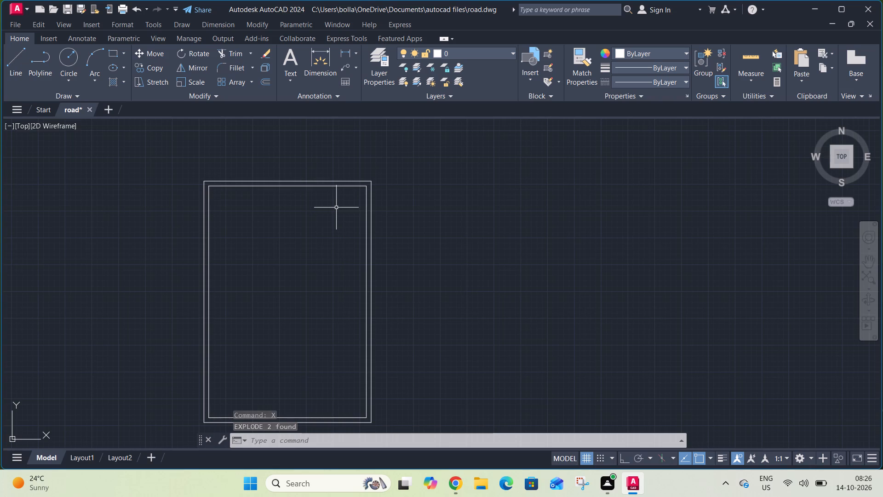
Stretch the right end of the outer rectangle's upper line outward by 6'.
click(357, 182)
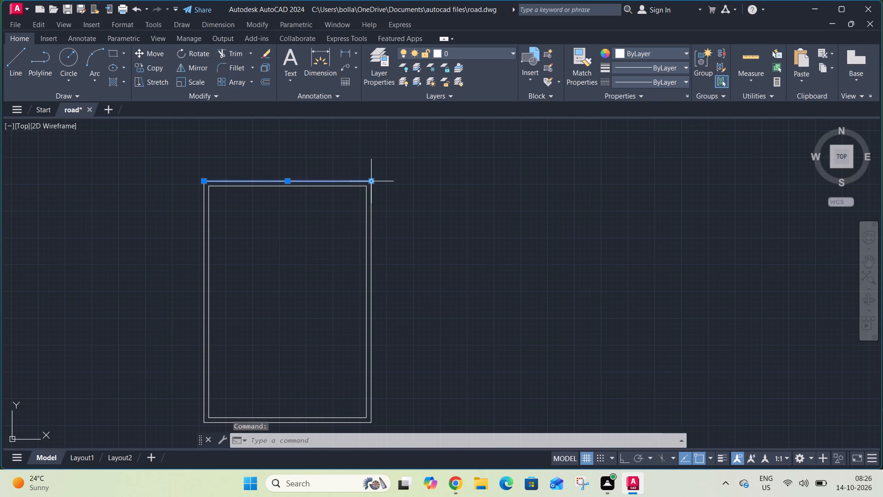
click(374, 180)
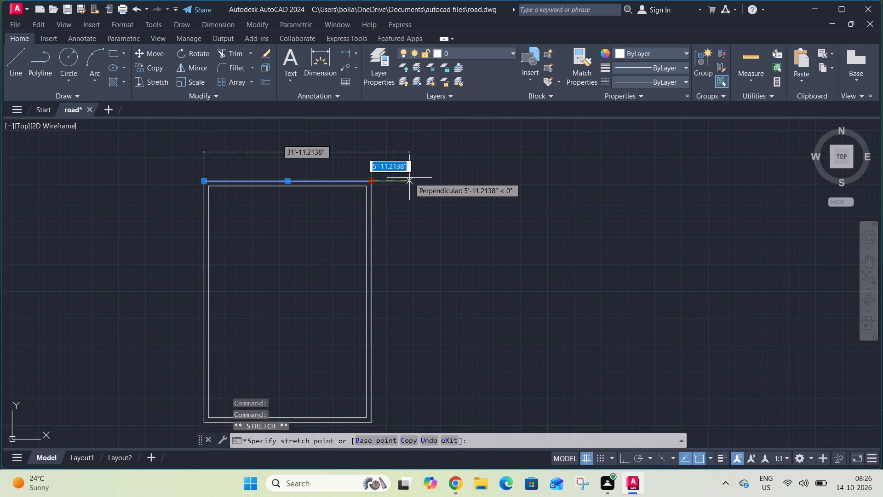
text(6')
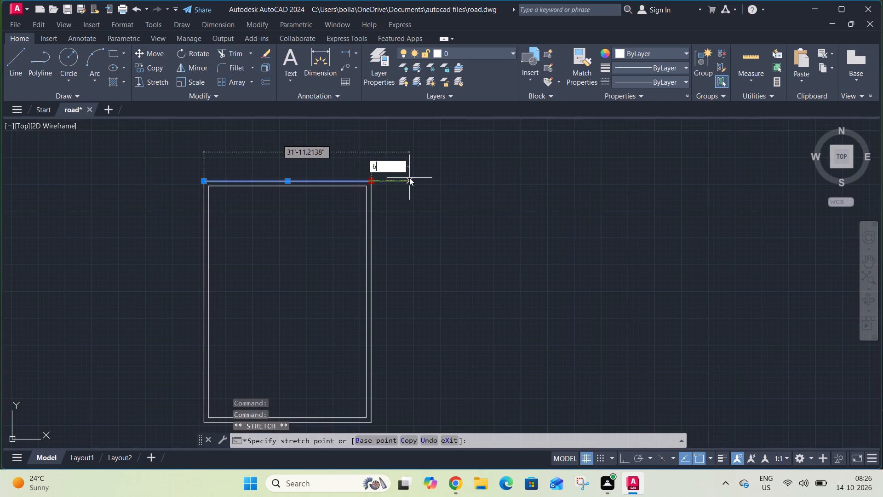
key(Return)
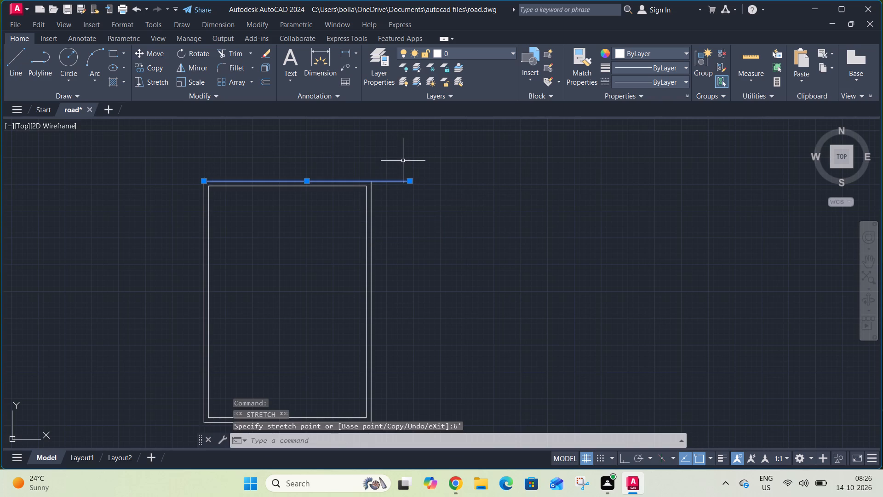
Check the upper line's overhang beyond the outer right wall line using a linear dimension, without placing it.
scroll(400, 185, up, 3)
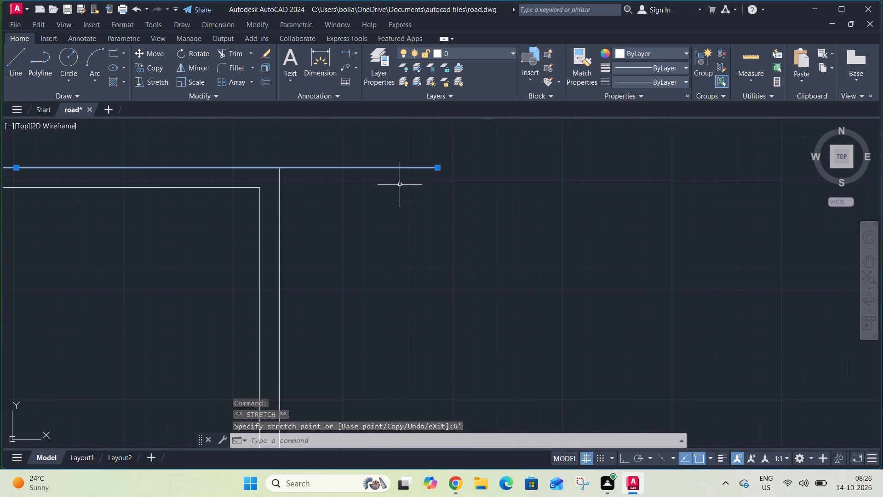
click(347, 56)
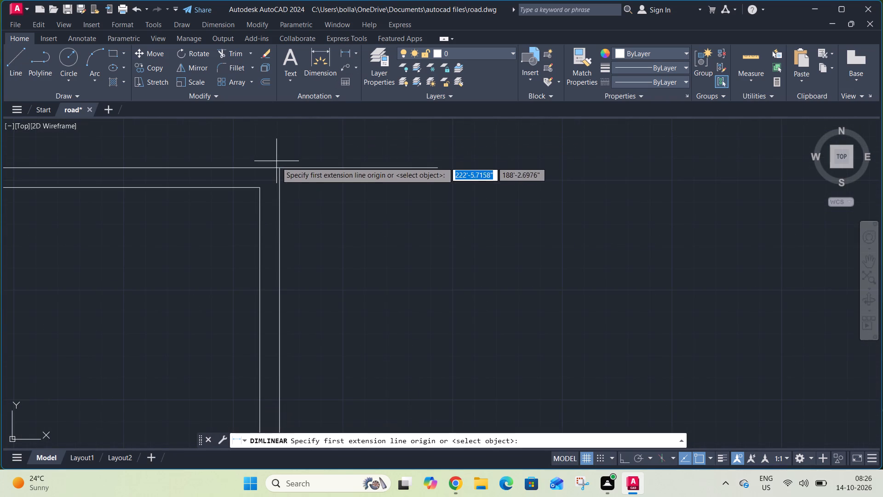
click(278, 165)
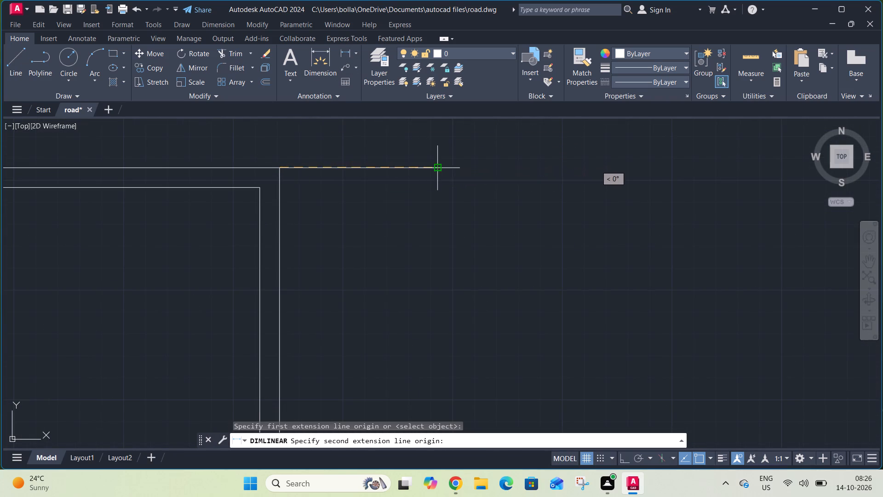
click(436, 166)
key(Escape)
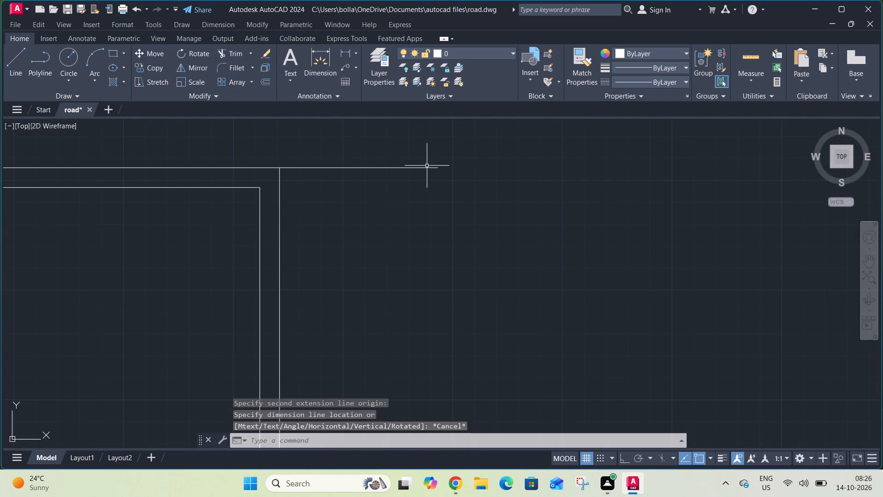
Pull the right end of the outer upper line back toward the wall by 3'.
click(427, 166)
click(436, 168)
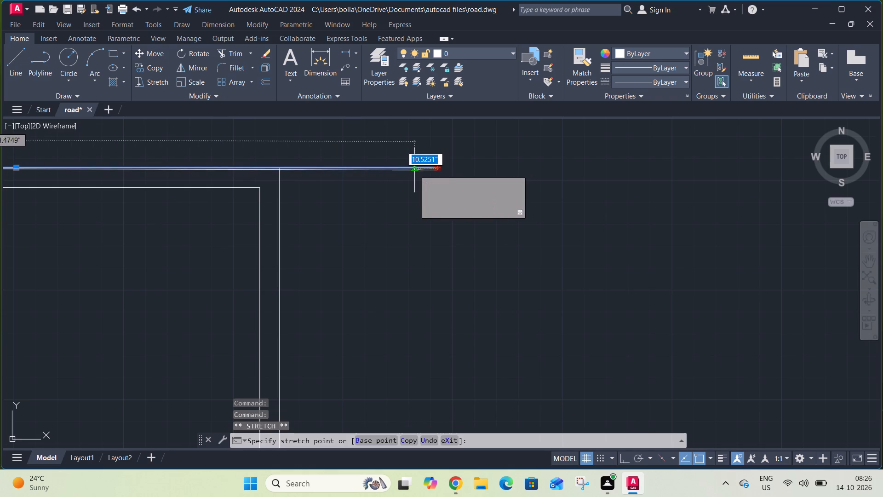
text(3')
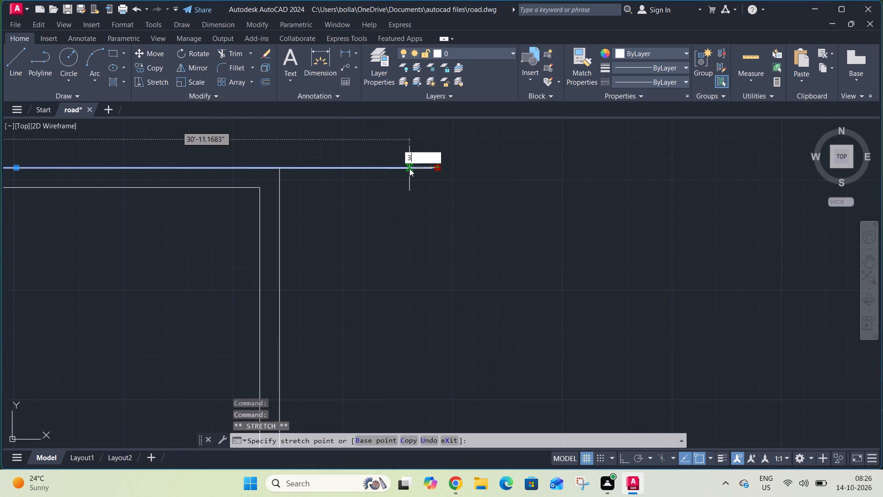
key(Return)
Stretch the left end of the outer upper line outward by 3'.
scroll(409, 168, down, 4)
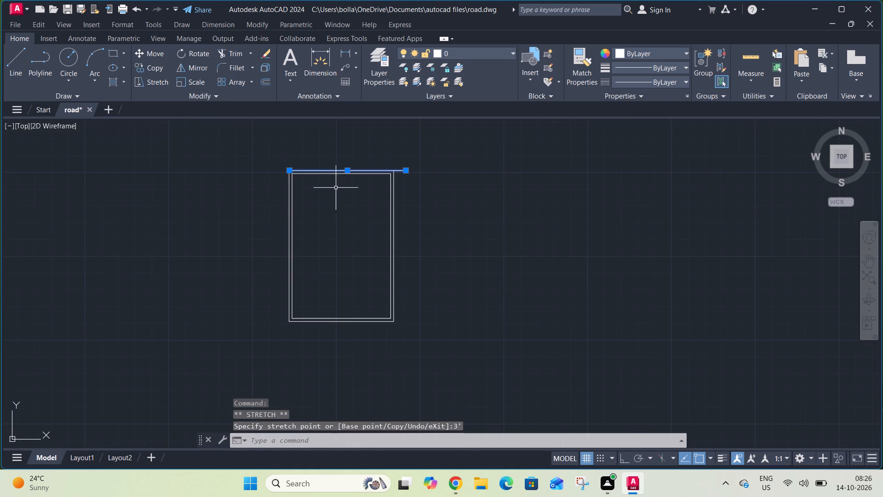
scroll(286, 173, up, 3)
click(299, 163)
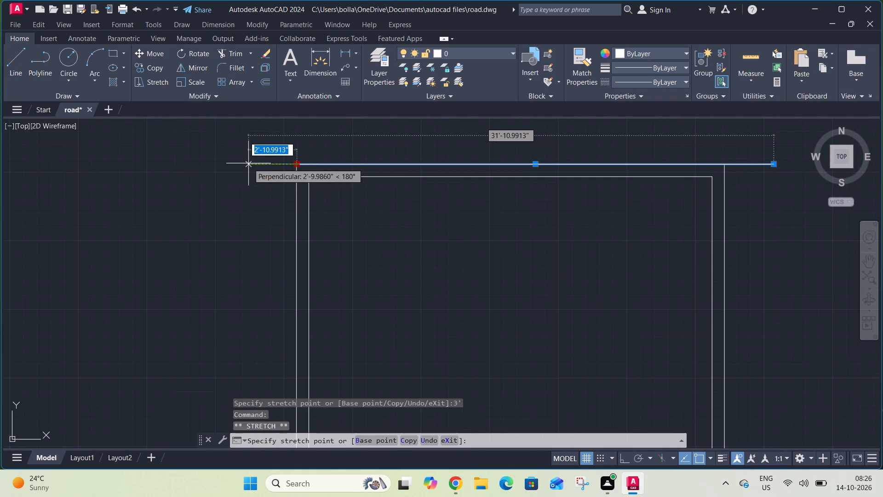
text(3')
key(Return)
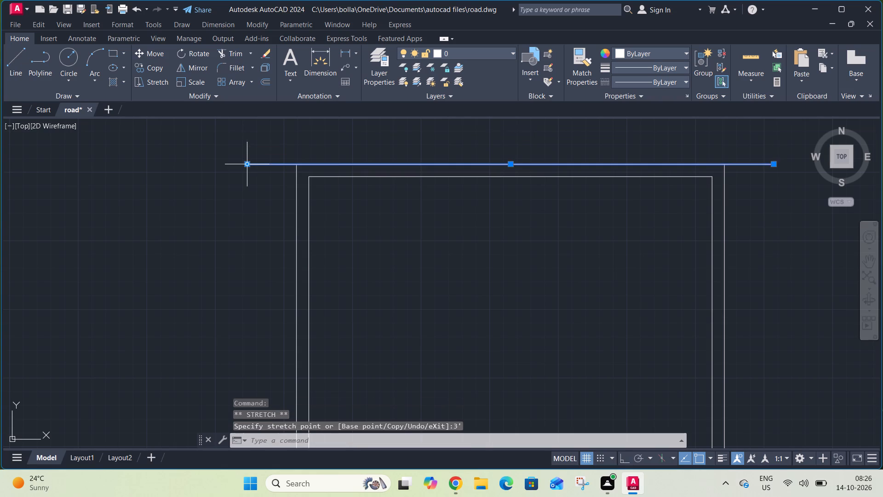
key(Escape)
key(Escape)
Check the overall length of the extended upper line using a linear dimension, without placing it.
click(345, 58)
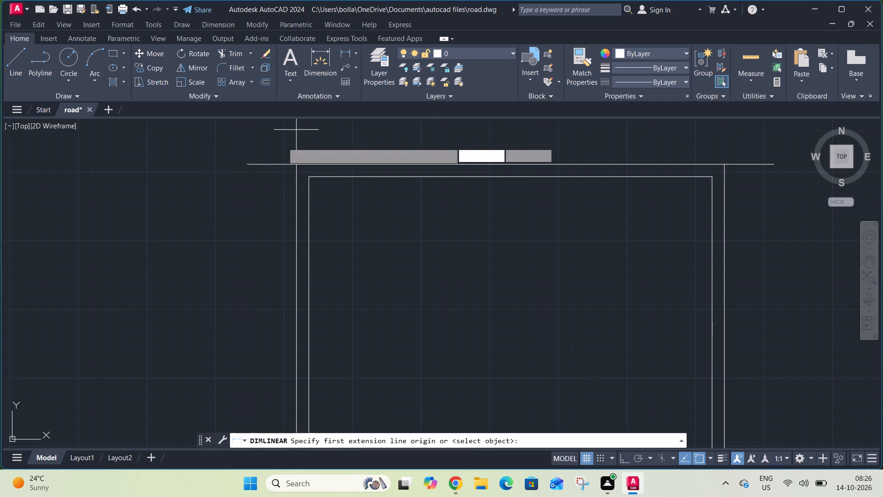
click(249, 165)
scroll(399, 178, down, 3)
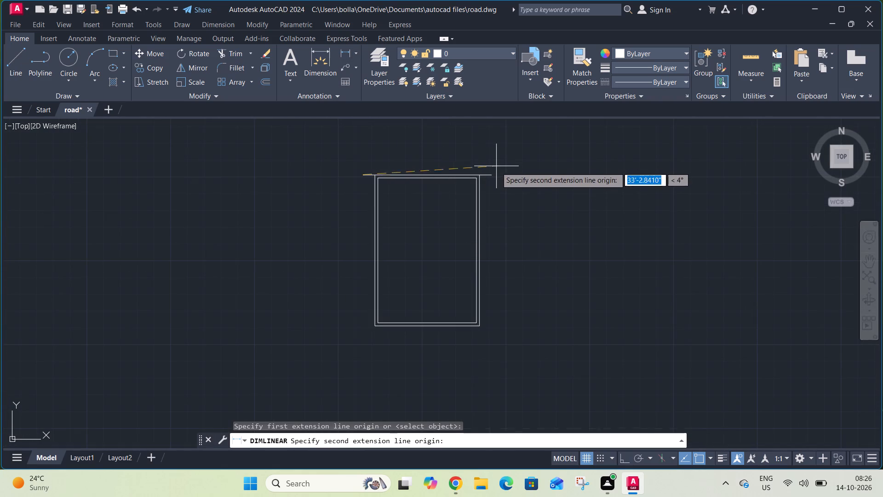
scroll(494, 172, up, 3)
click(487, 181)
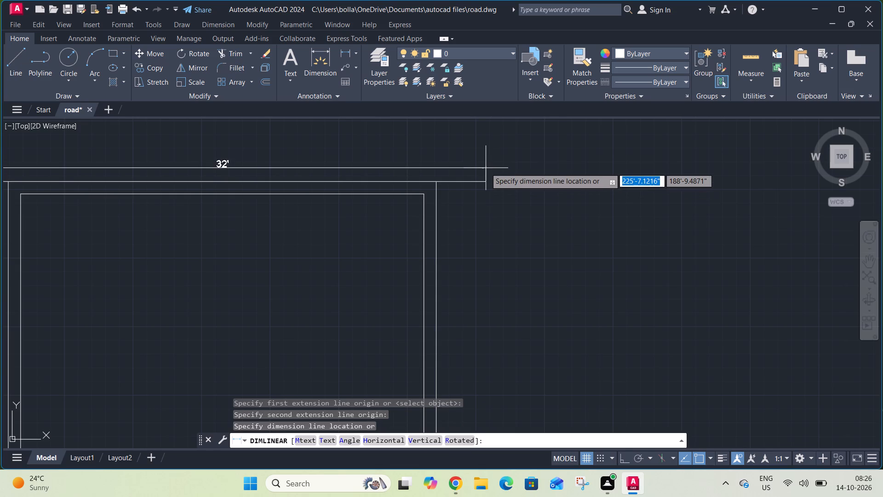
key(Escape)
Stretch the right end of the outer lower wall line outward by 3'.
scroll(487, 155, down, 2)
click(485, 166)
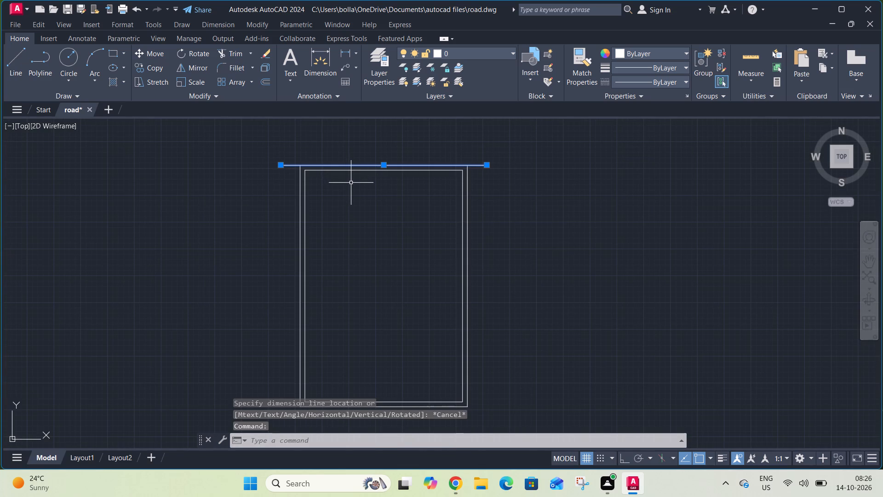
key(Escape)
scroll(380, 203, down, 2)
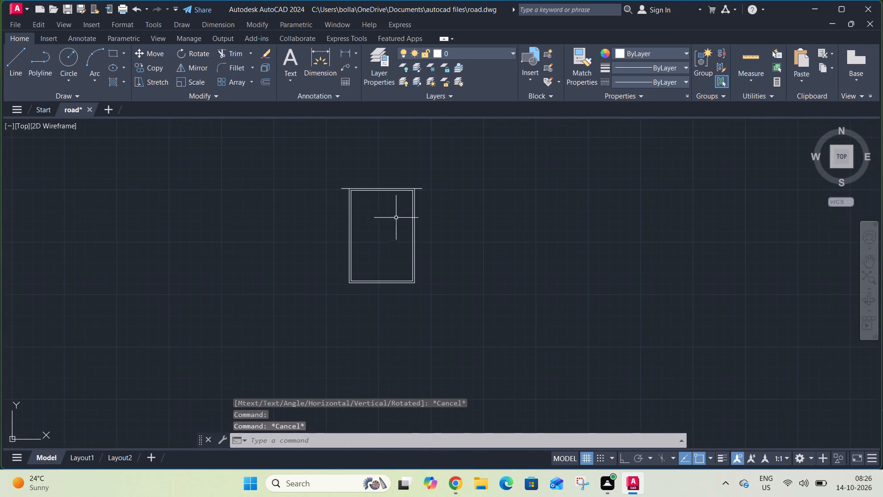
scroll(395, 254, up, 3)
middle_drag(395, 257, 375, 224)
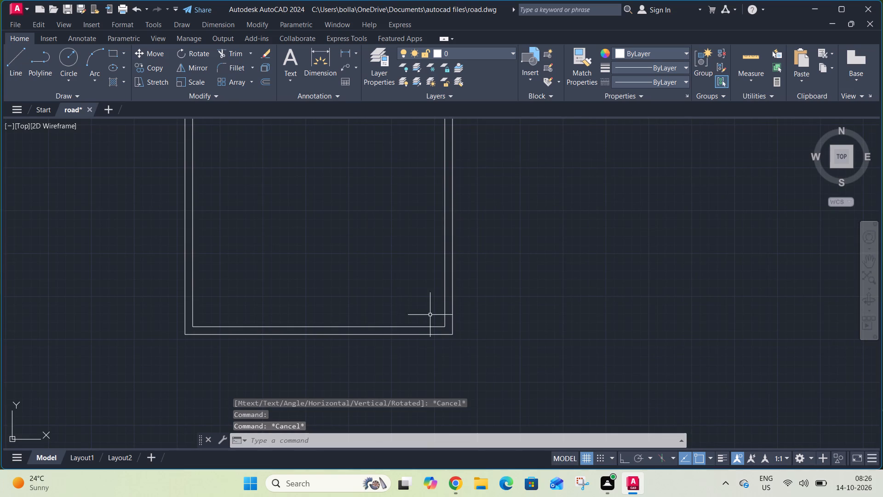
click(433, 335)
click(455, 335)
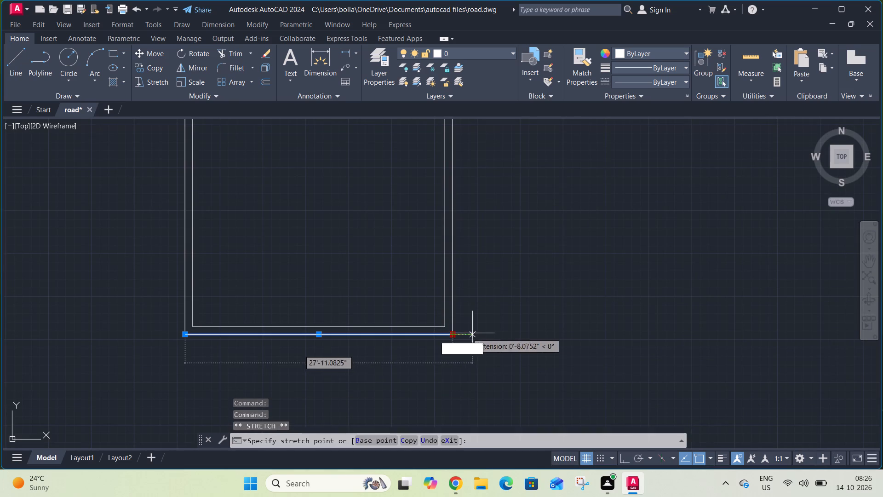
key(3)
key(apostrophe)
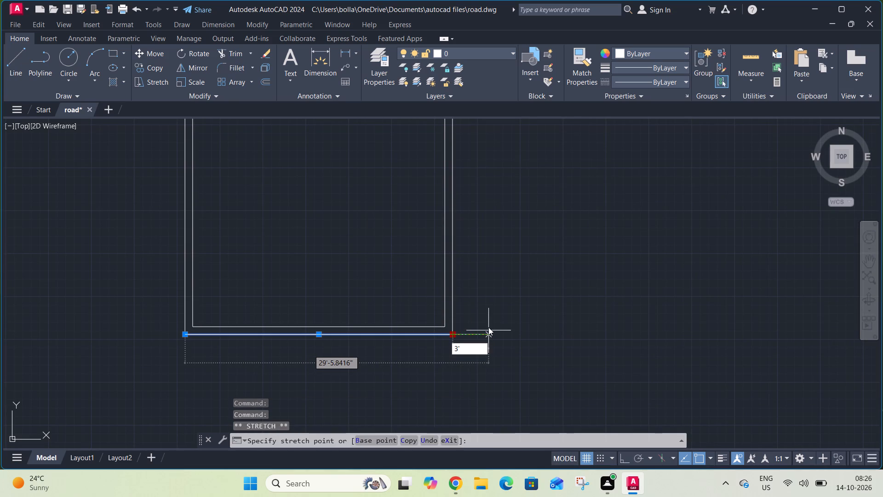
key(Return)
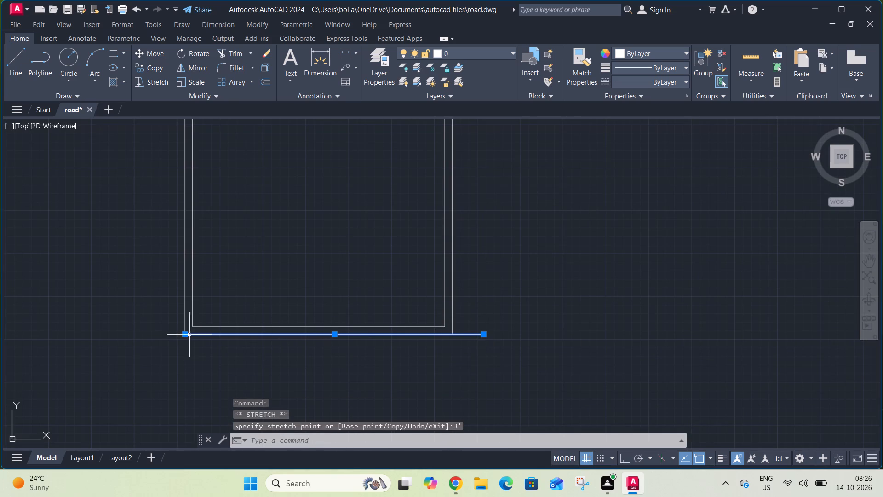
Stretch the left end of the outer lower wall line outward by 3'.
click(184, 334)
key(3)
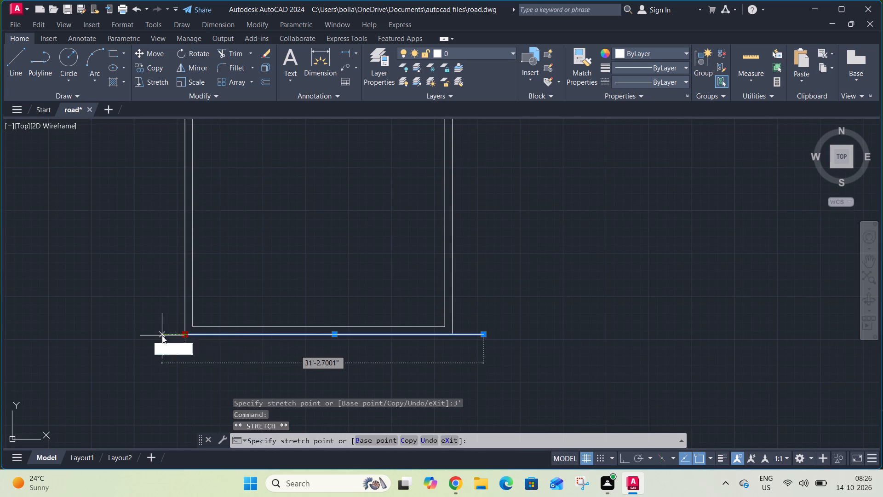
key(apostrophe)
key(Return)
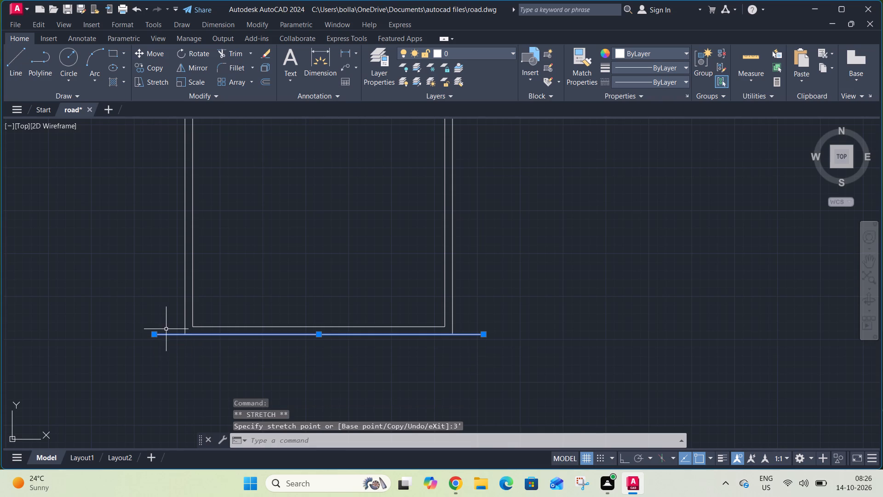
key(Escape)
Draw a vertical line joining the right ends of the extended upper and lower lines.
scroll(173, 329, down, 2)
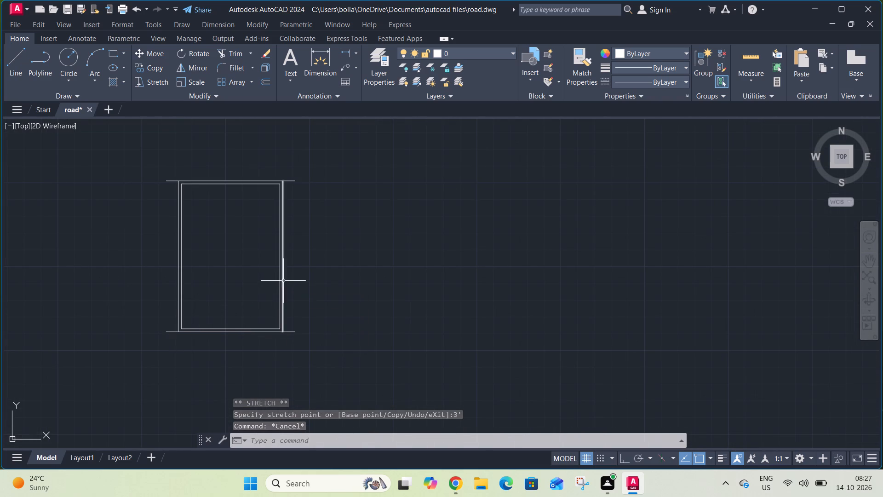
text(l)
key(space)
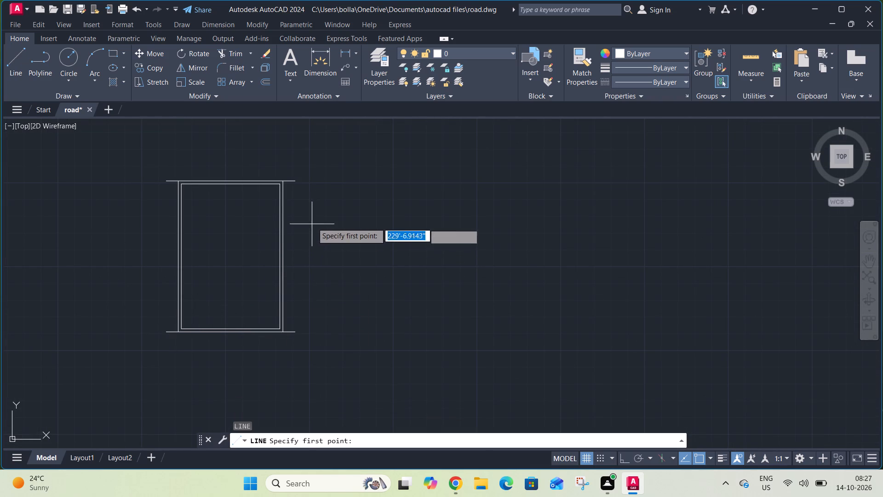
click(294, 183)
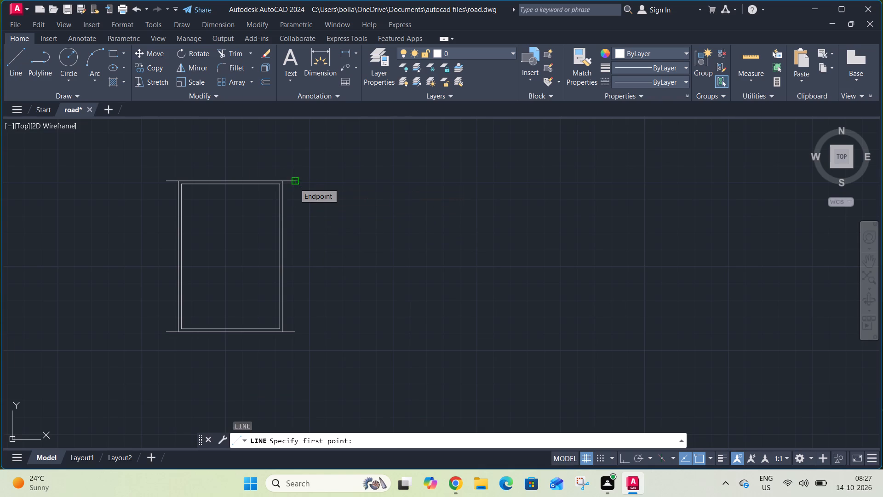
click(298, 330)
key(Escape)
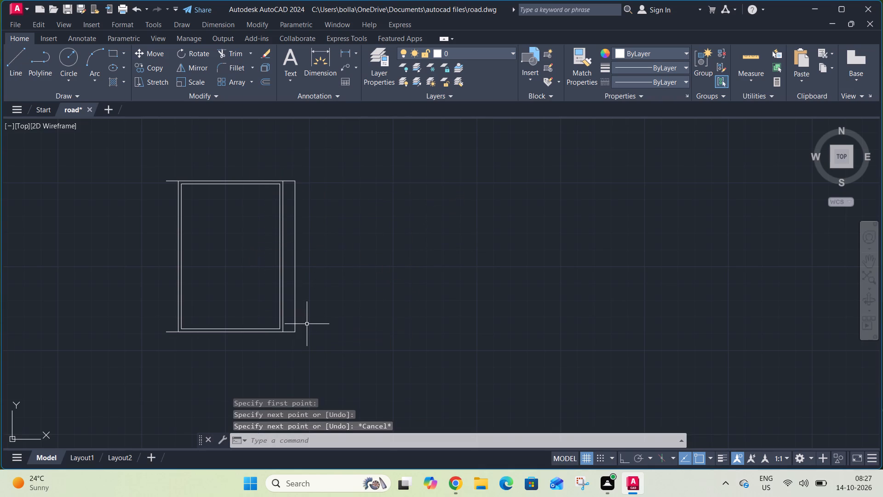
Draw a vertical line joining the left ends of the extended upper and lower lines.
key(space)
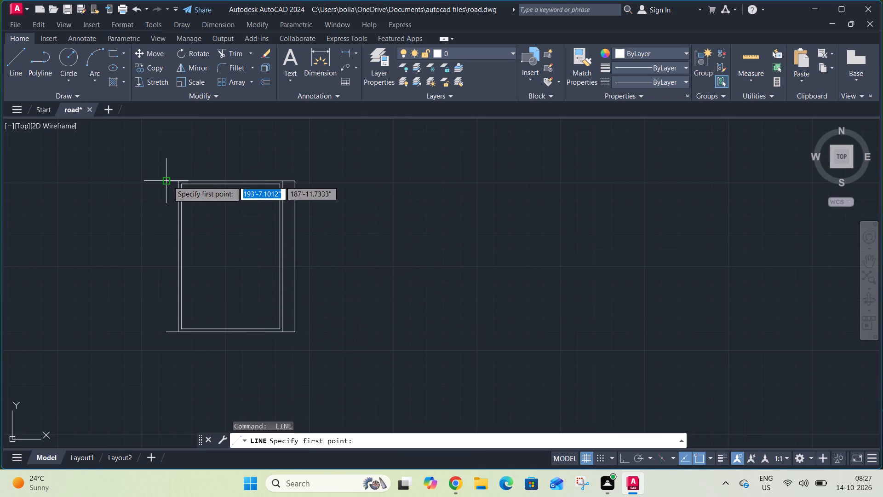
drag(166, 182, 166, 186)
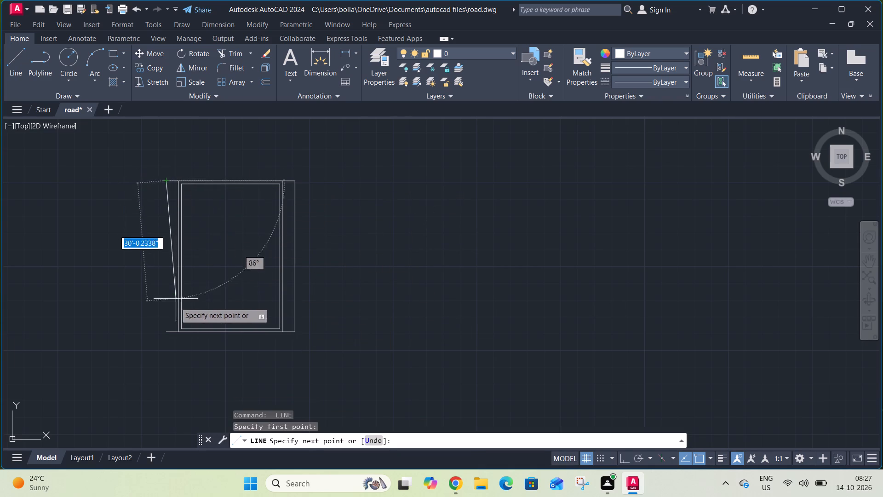
click(167, 331)
key(Escape)
Offset the extended lower and upper outer lines inward by 9".
scroll(173, 335, up, 1)
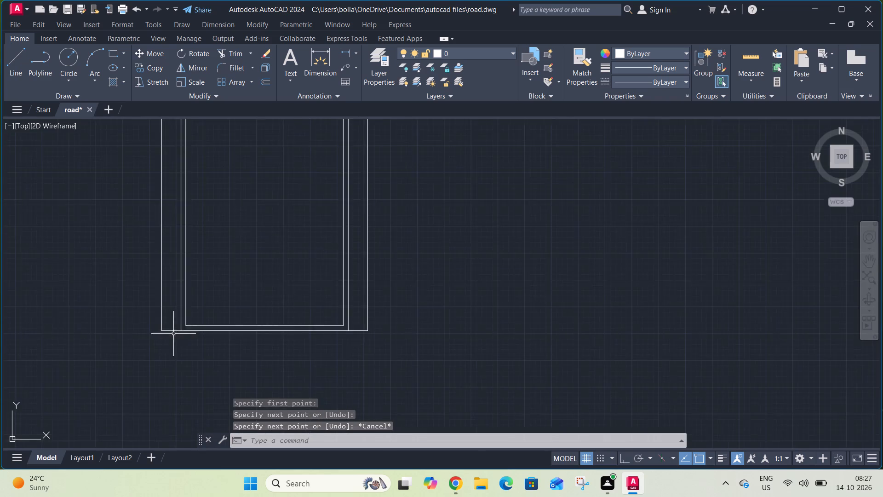
scroll(173, 334, up, 2)
text(o)
key(space)
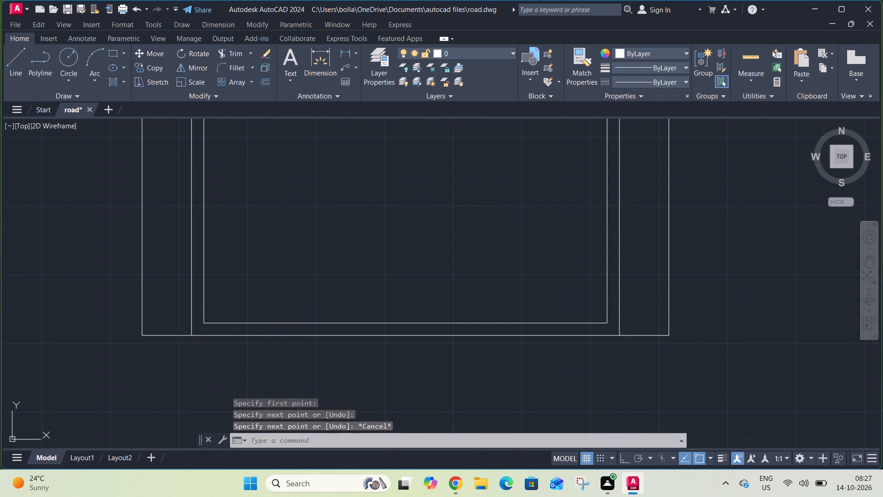
key(space)
click(169, 333)
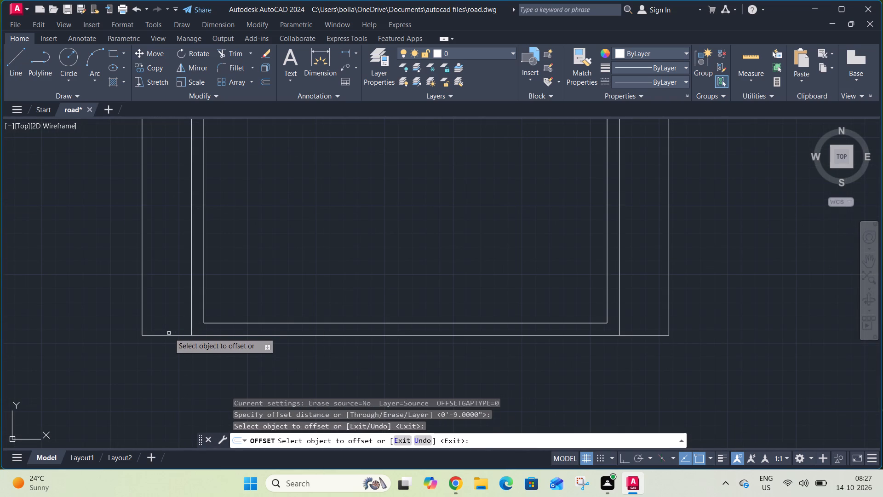
click(170, 336)
click(168, 324)
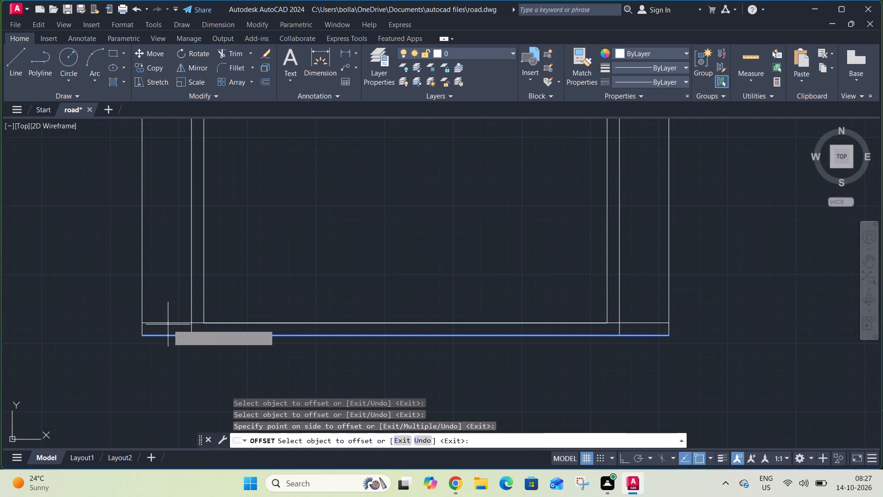
scroll(625, 329, down, 3)
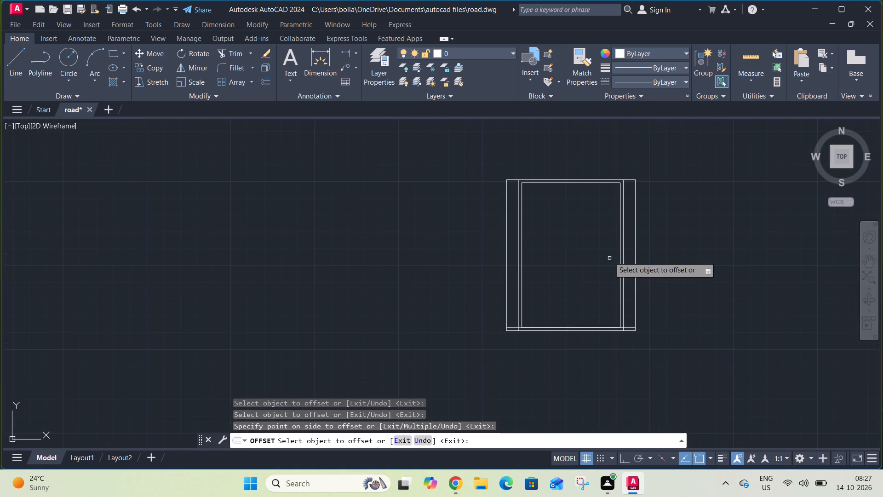
scroll(628, 182, up, 3)
click(626, 174)
click(628, 196)
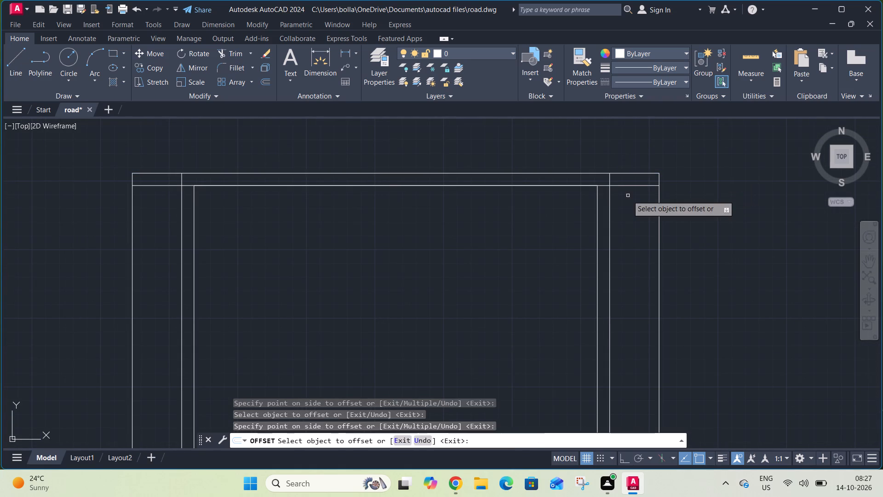
key(Escape)
Trim the new offset lines where they cross the wall thickness at all four corners of the room.
key(t)
key(r)
key(space)
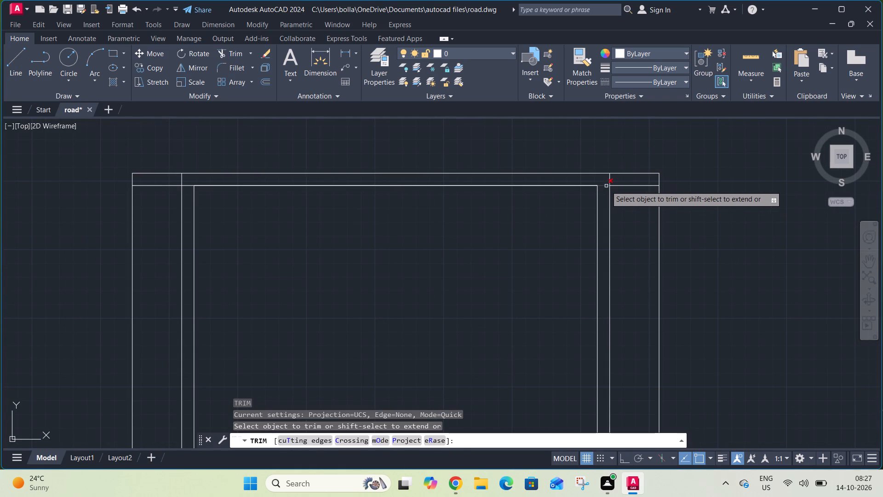
click(606, 186)
click(185, 185)
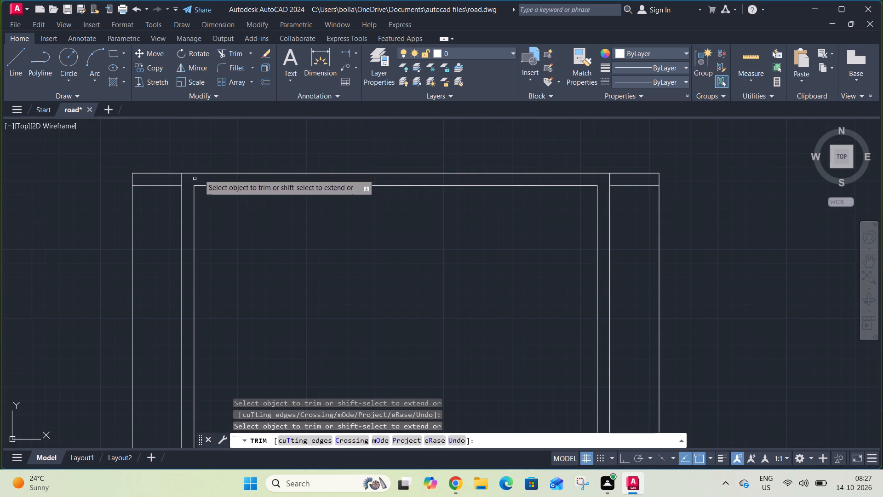
scroll(290, 155, down, 3)
scroll(305, 210, down, 1)
scroll(283, 271, up, 4)
click(283, 271)
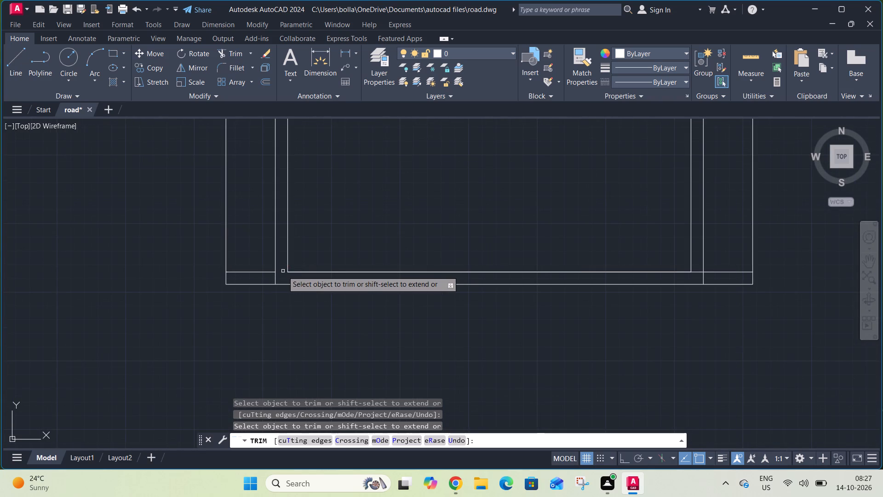
click(698, 272)
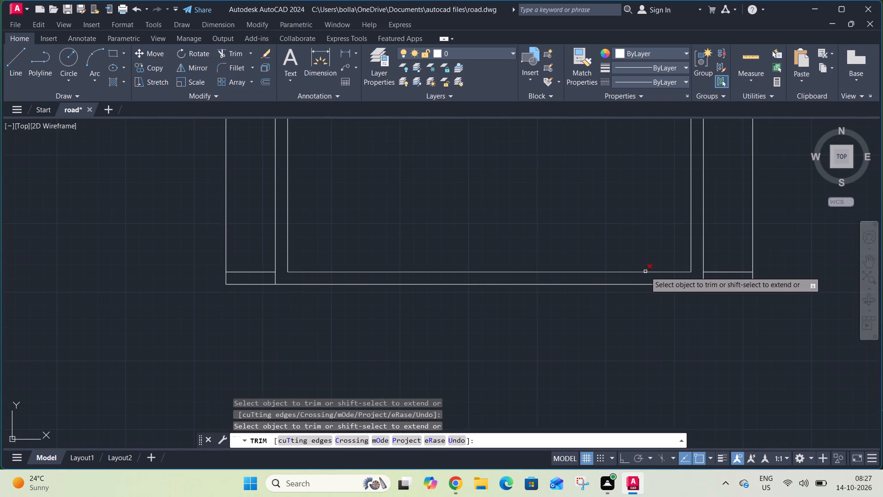
key(Escape)
Delete the leftover offset segments overlapping the inner lower and upper wall lines.
click(643, 271)
scroll(643, 272, down, 5)
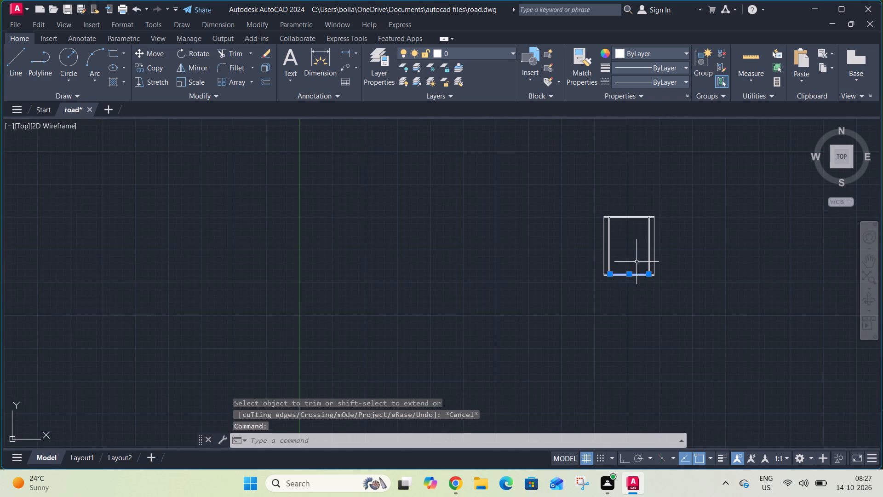
scroll(626, 216, up, 4)
click(625, 224)
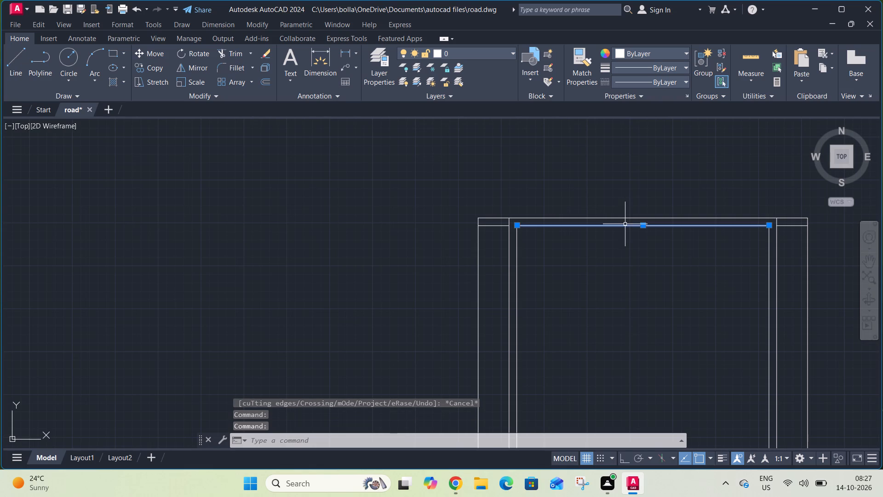
key(Delete)
Offset the inner lower wall line upward by 10' into the room.
scroll(625, 225, down, 2)
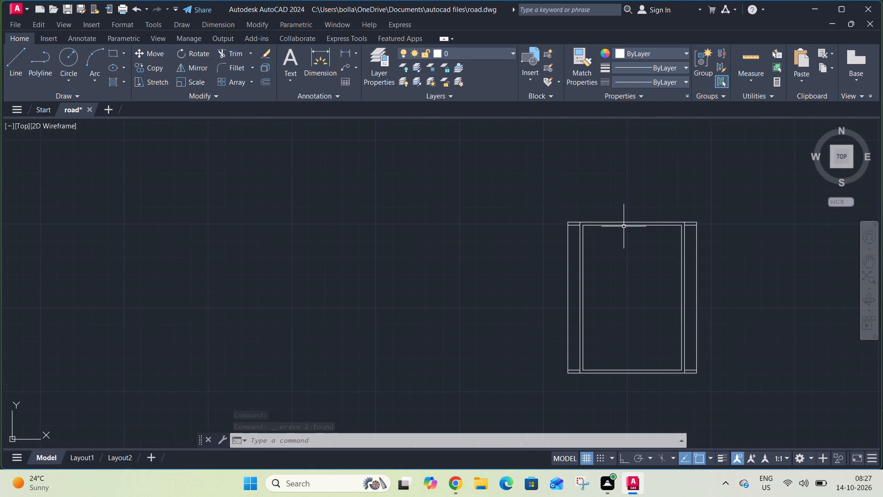
middle_drag(644, 295, 612, 279)
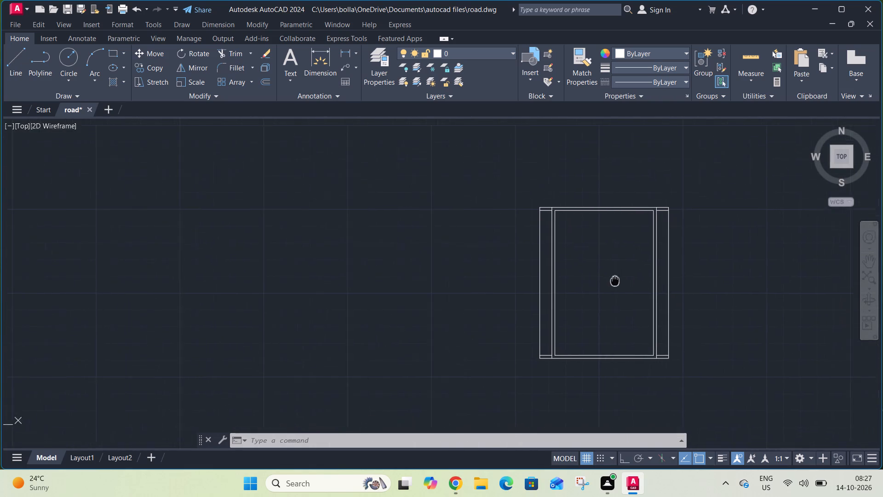
middle_drag(612, 279, 590, 272)
scroll(590, 272, up, 1)
key(o)
key(space)
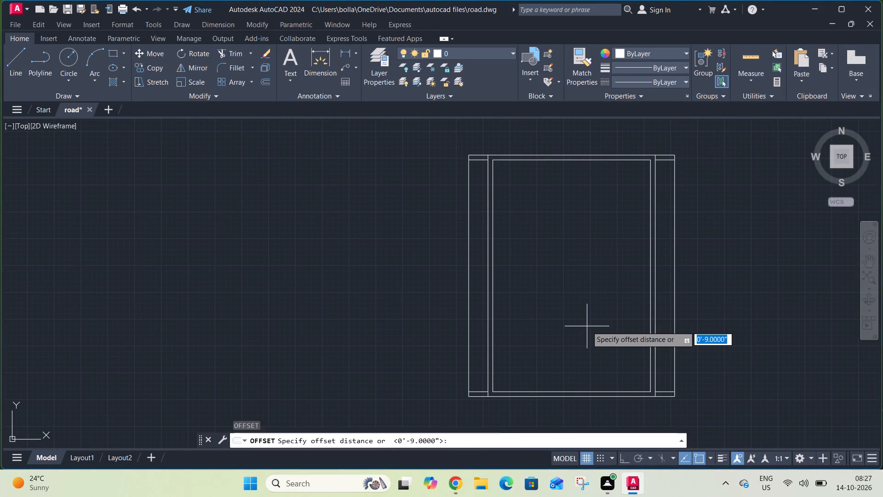
text(10)
key(apostrophe)
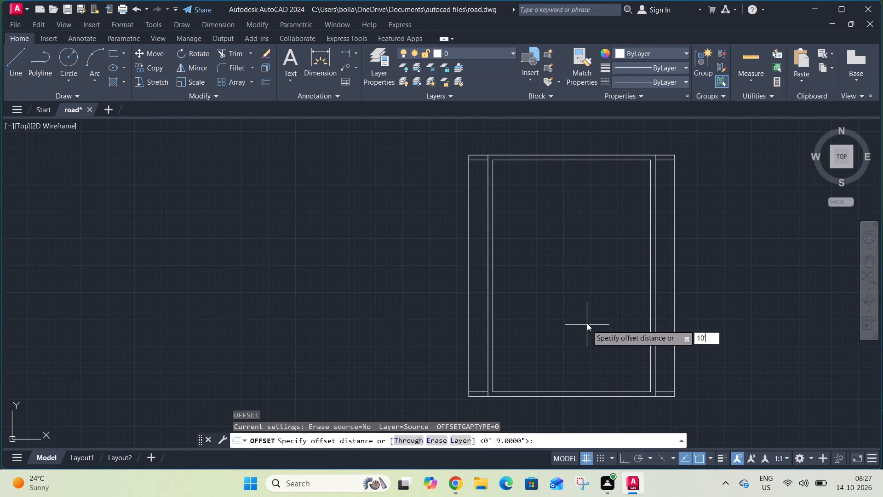
key(Return)
click(582, 391)
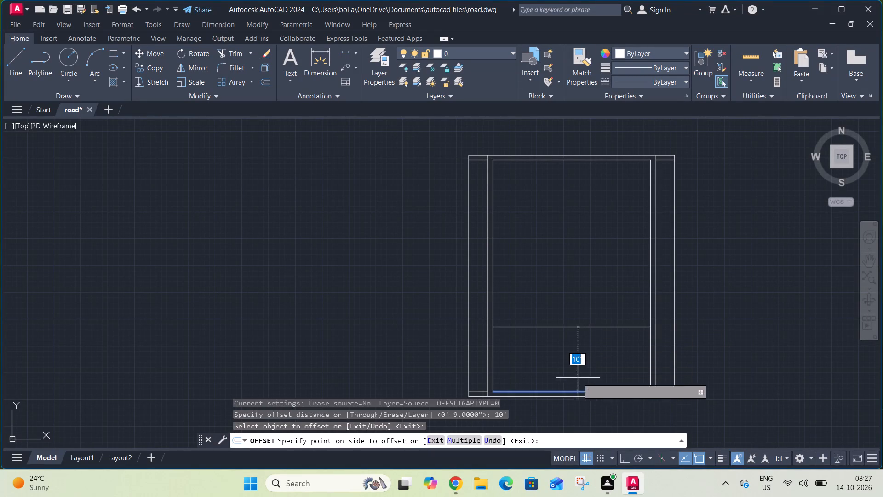
click(576, 370)
key(Escape)
Offset the new horizontal line upward by 4.5" to form a partition wall.
key(o)
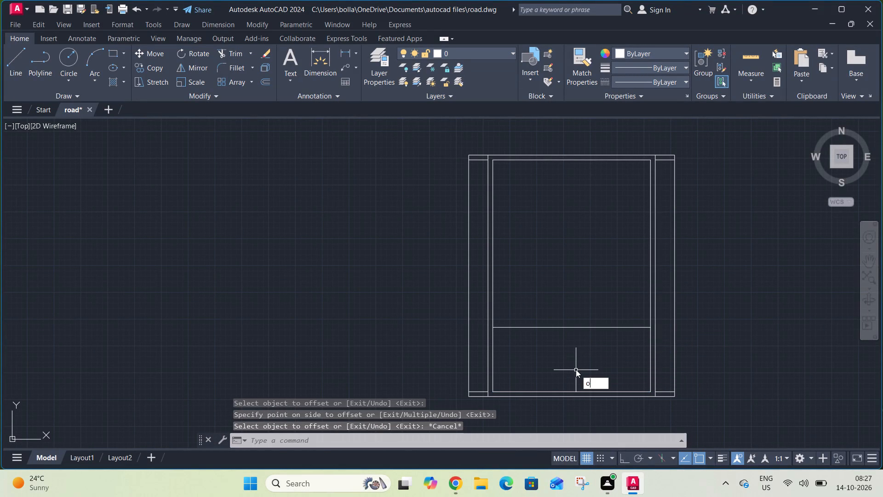
key(space)
text(4.)
key(5)
key(shift+quotedbl)
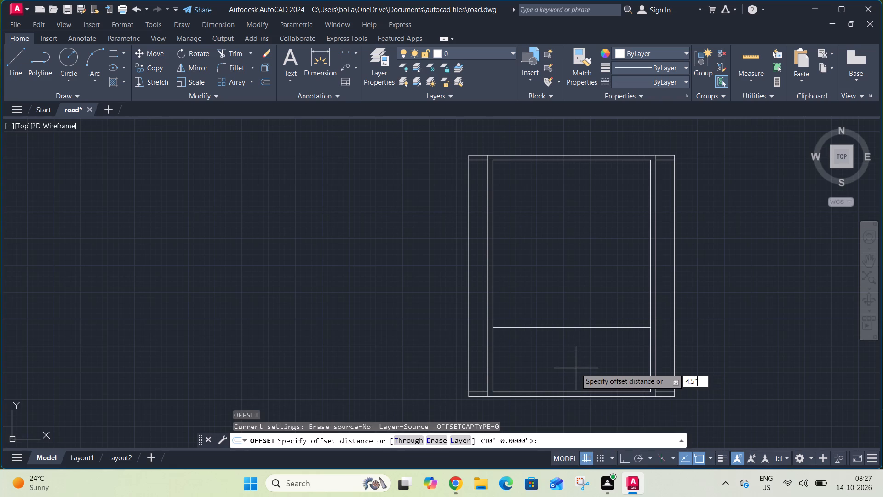
key(Return)
click(567, 326)
click(564, 315)
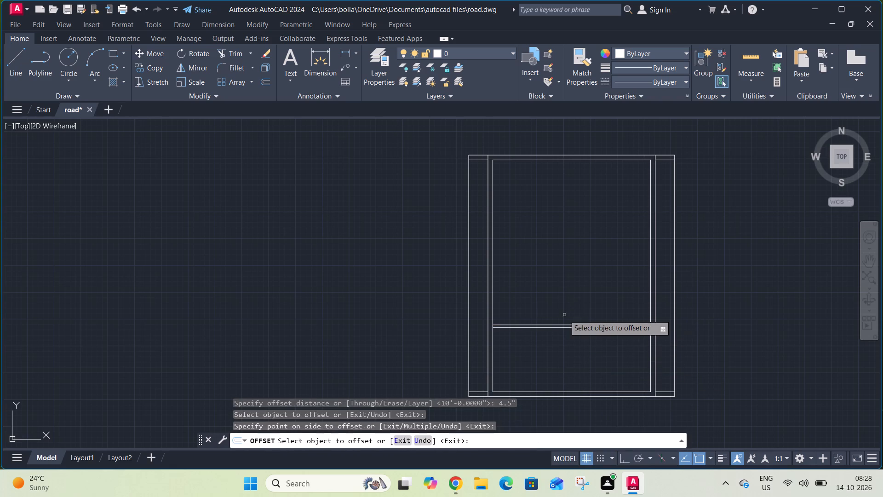
key(Escape)
Offset the room's inner left wall line by 8' to the right, into the room.
text(o)
key(space)
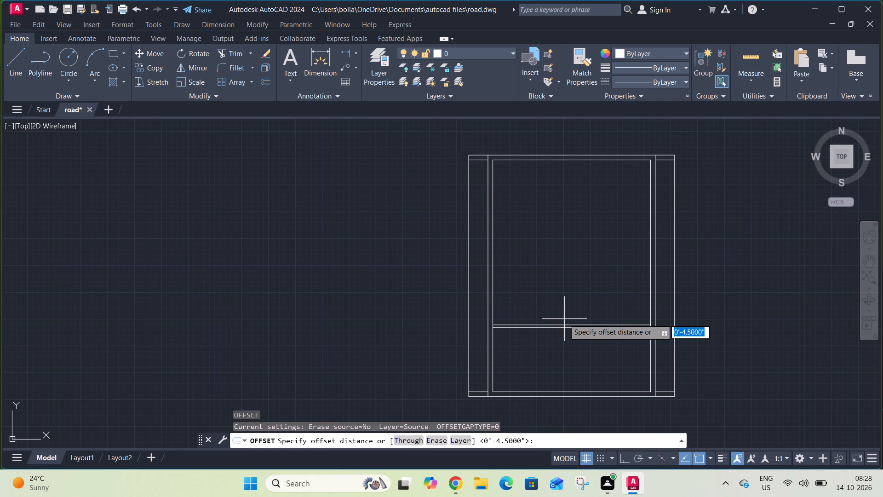
text(8')
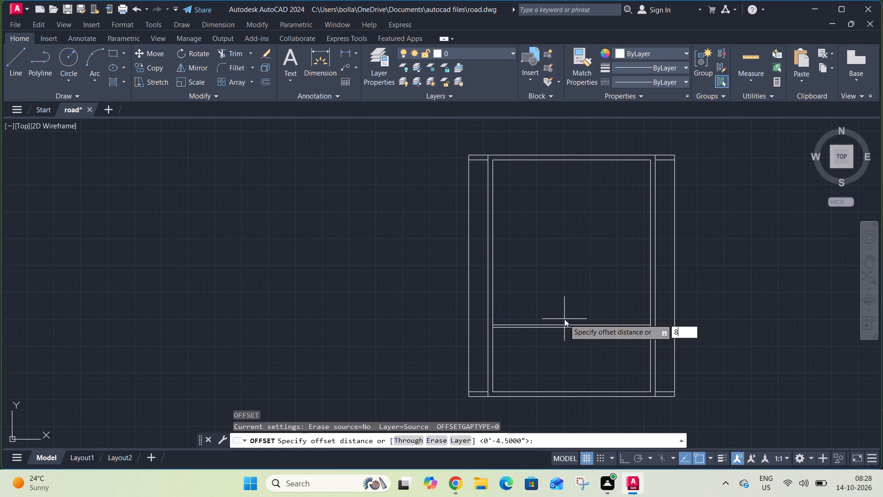
key(Return)
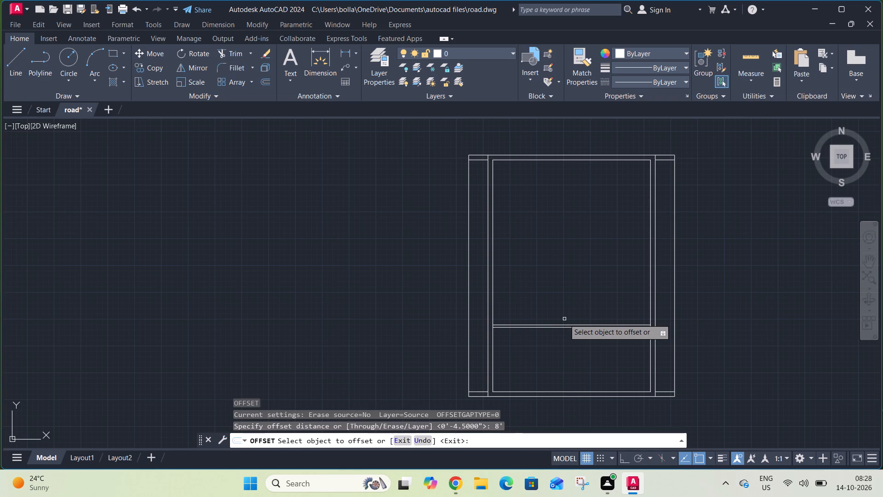
click(493, 314)
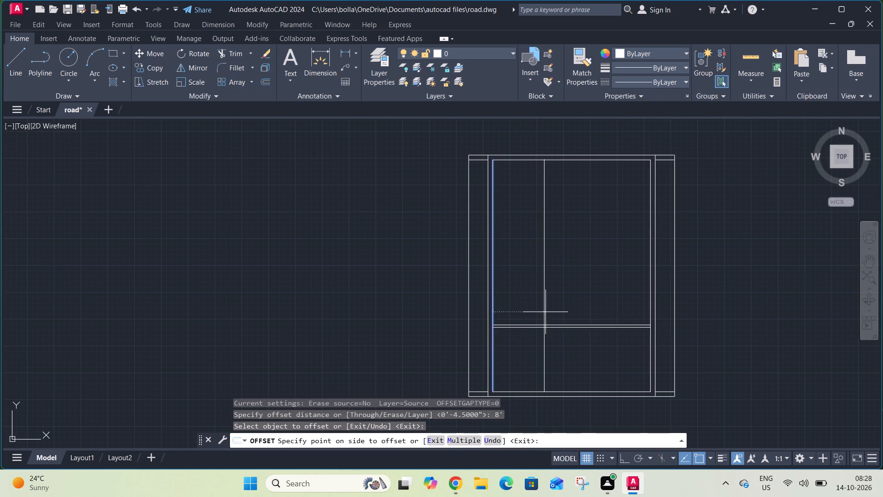
click(545, 312)
key(Escape)
Offset the upper line of the horizontal partition wall upward by 11'.
text(o 11')
key(Return)
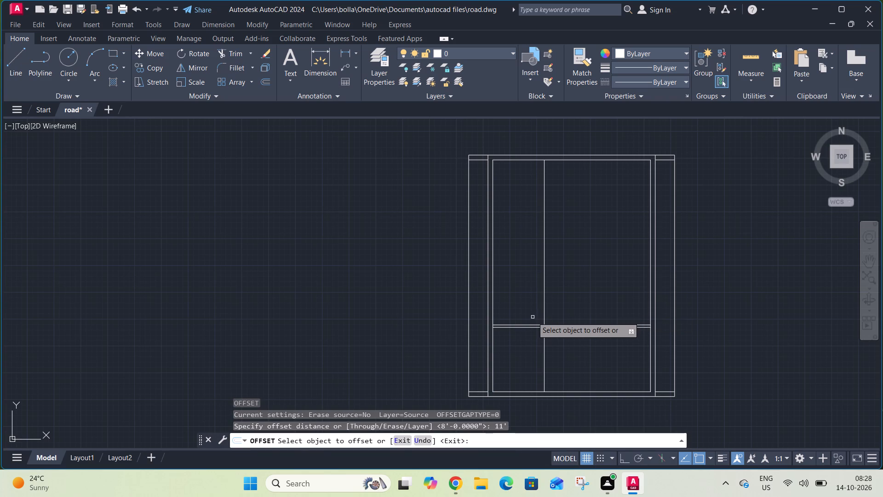
drag(533, 323, 529, 316)
click(524, 323)
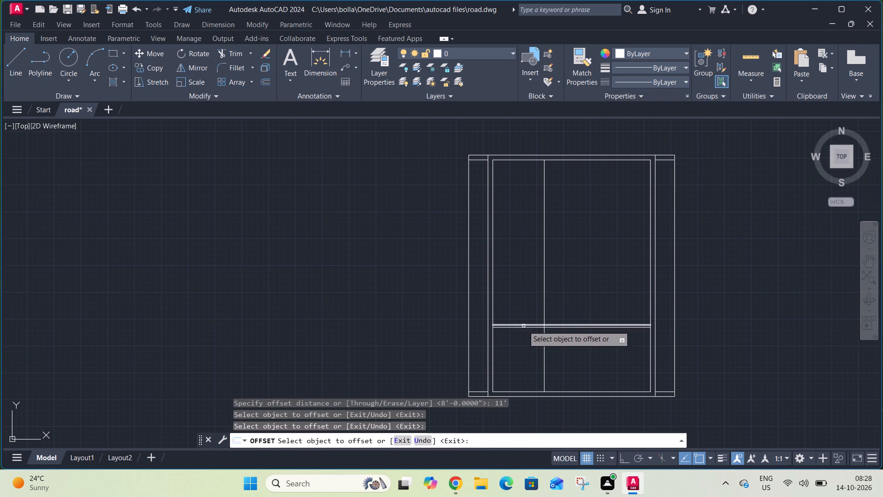
click(523, 326)
click(523, 310)
key(Escape)
Offset the new vertical line 4.5" to the right and the new horizontal line 4.5" upward to form partition walls.
text(o)
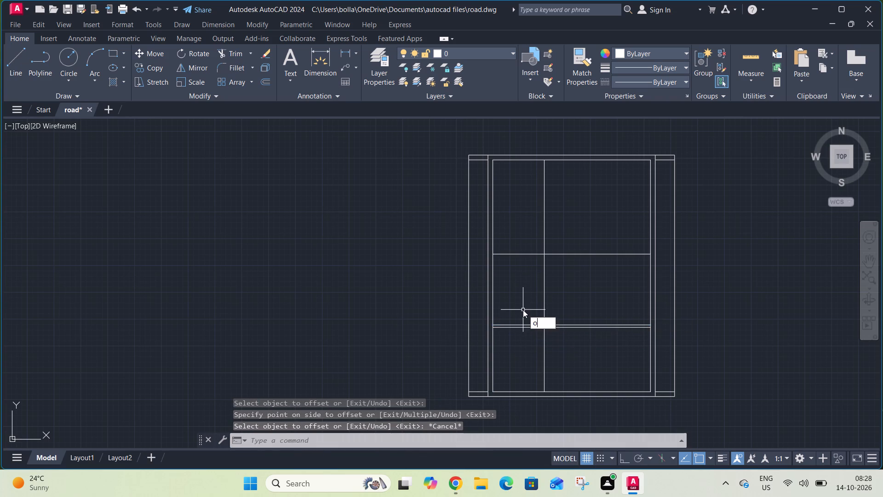
key(space)
text(4.5")
key(Return)
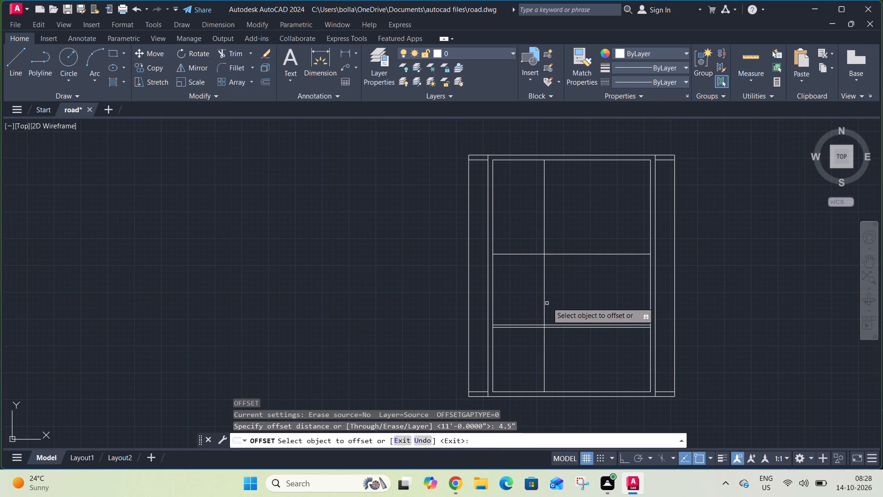
click(545, 306)
click(569, 308)
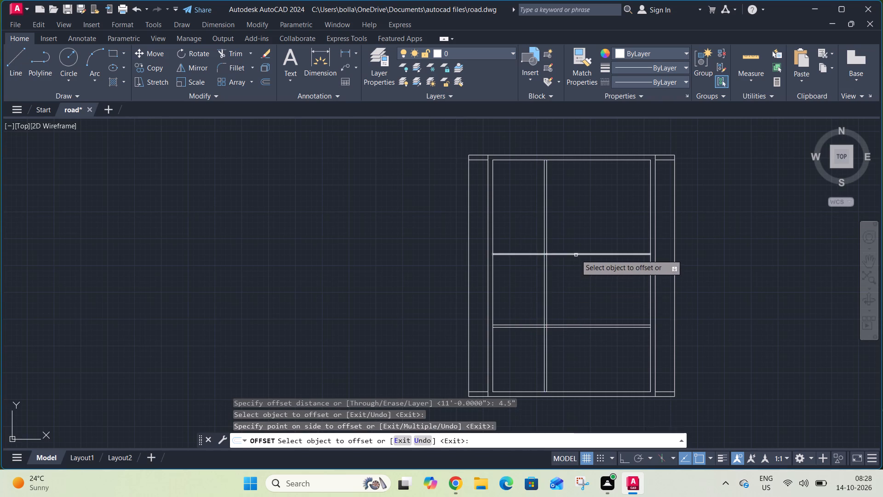
click(576, 254)
click(578, 242)
key(Escape)
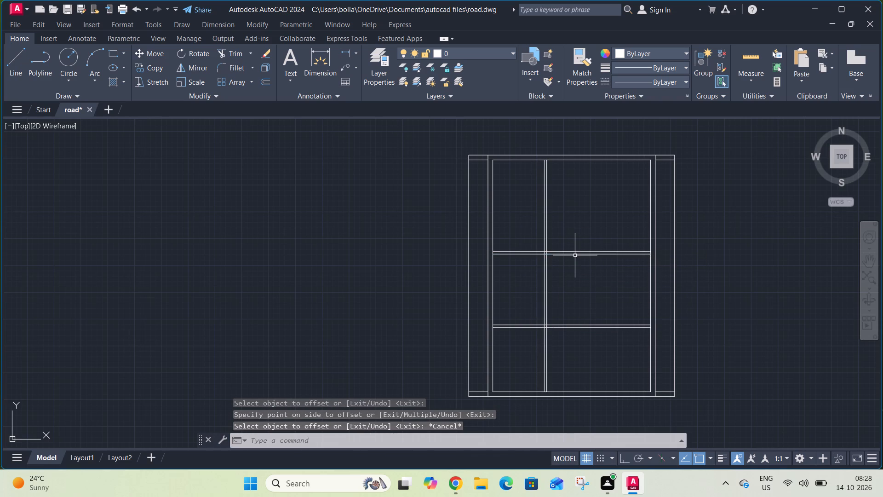
Offset the upper line of the second horizontal partition wall upward by 4'.
text(o)
key(space)
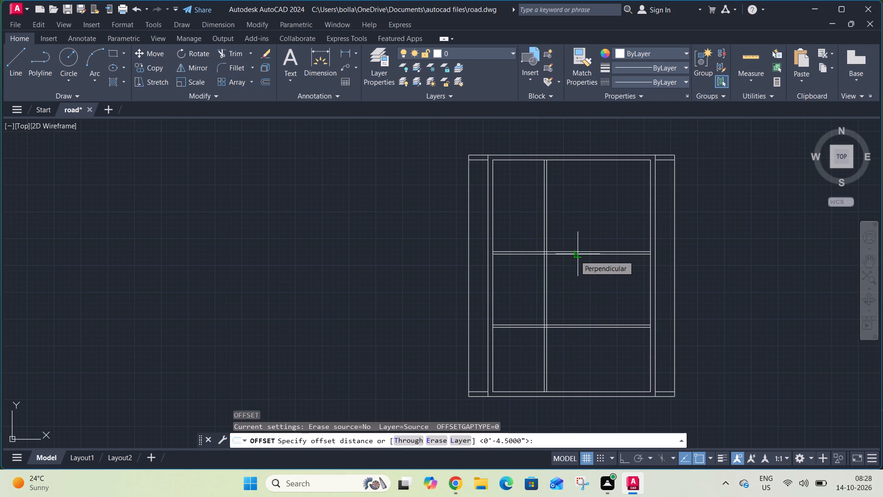
text(4')
key(Return)
scroll(575, 255, up, 1)
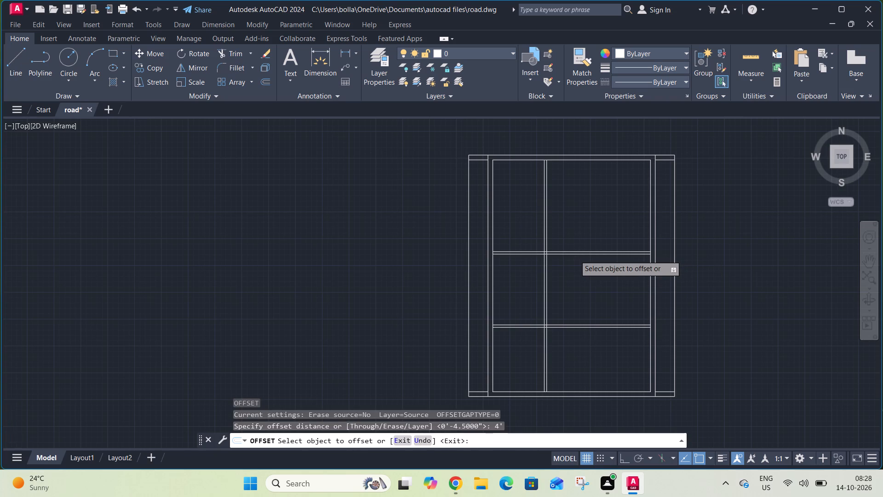
click(517, 249)
click(515, 230)
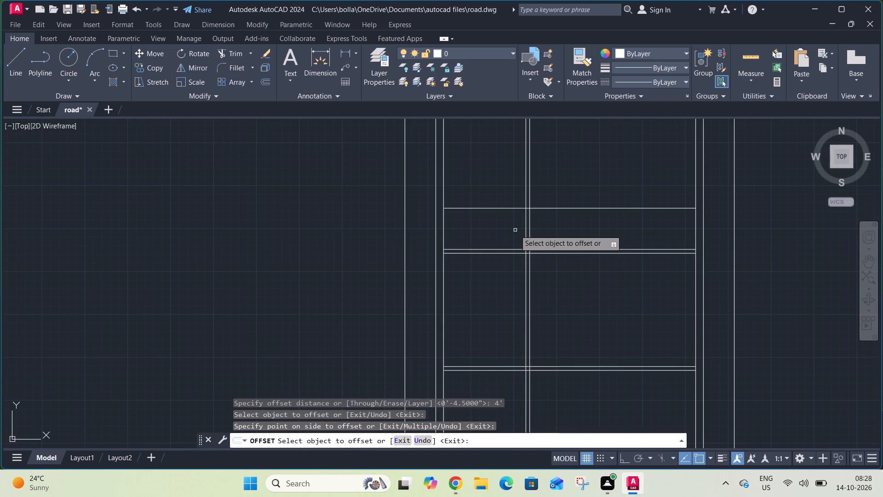
key(Escape)
Offset the new uppermost horizontal line upward by 4.5" to form the third horizontal partition wall.
text(o 4)
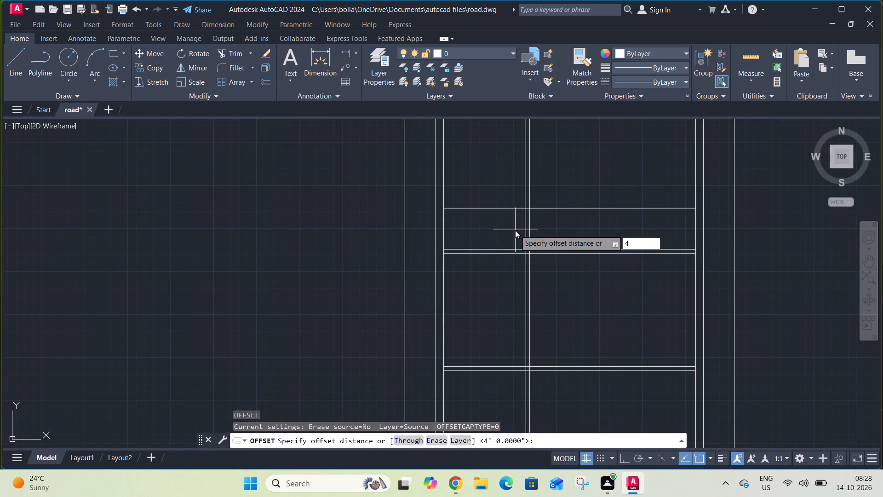
text(.5")
key(Return)
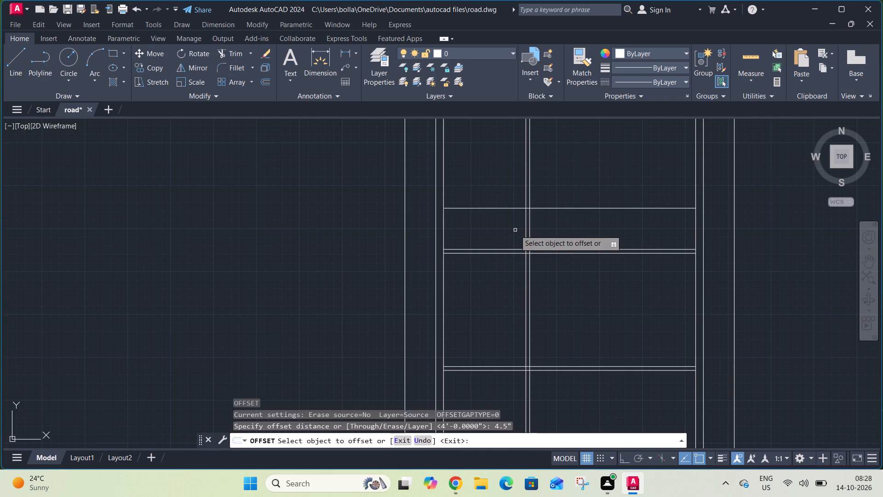
click(472, 209)
click(475, 193)
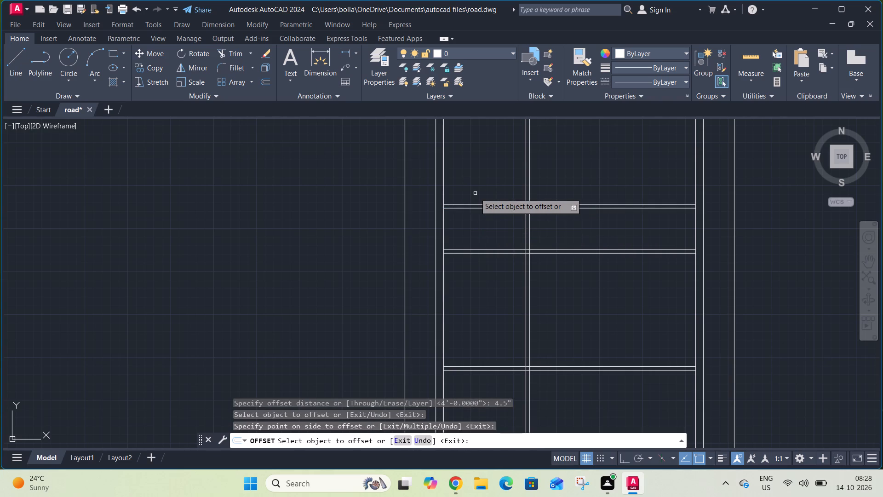
key(Escape)
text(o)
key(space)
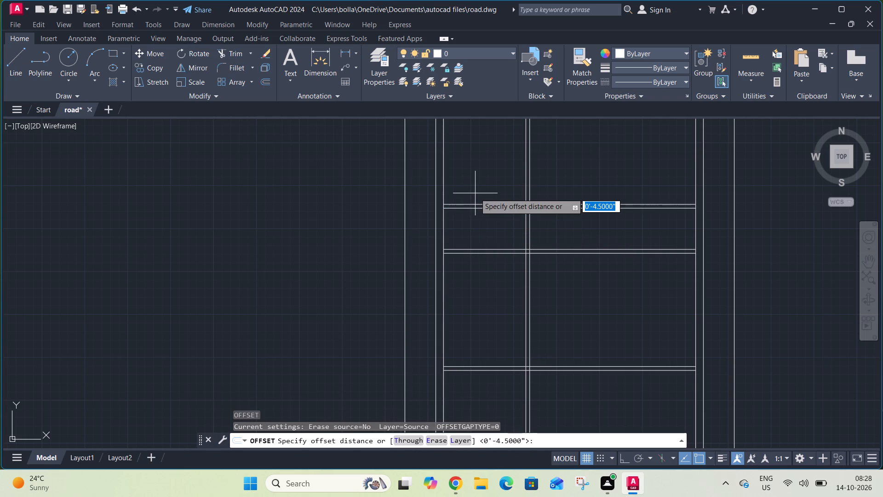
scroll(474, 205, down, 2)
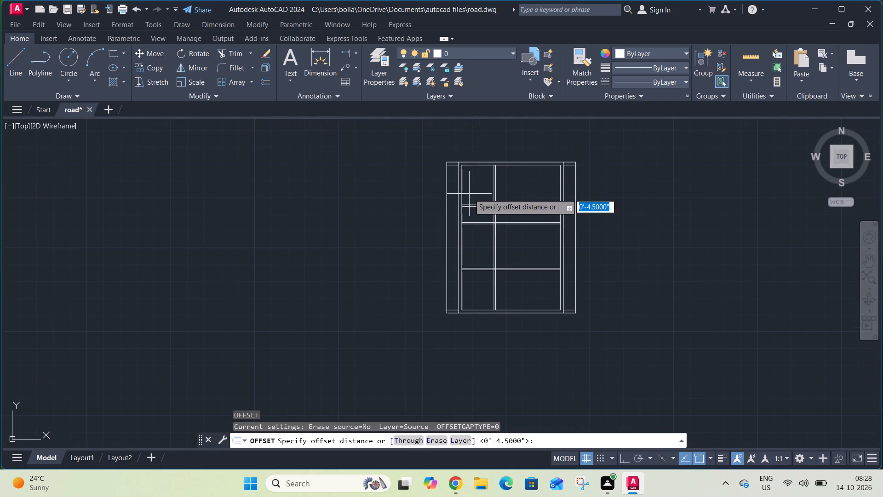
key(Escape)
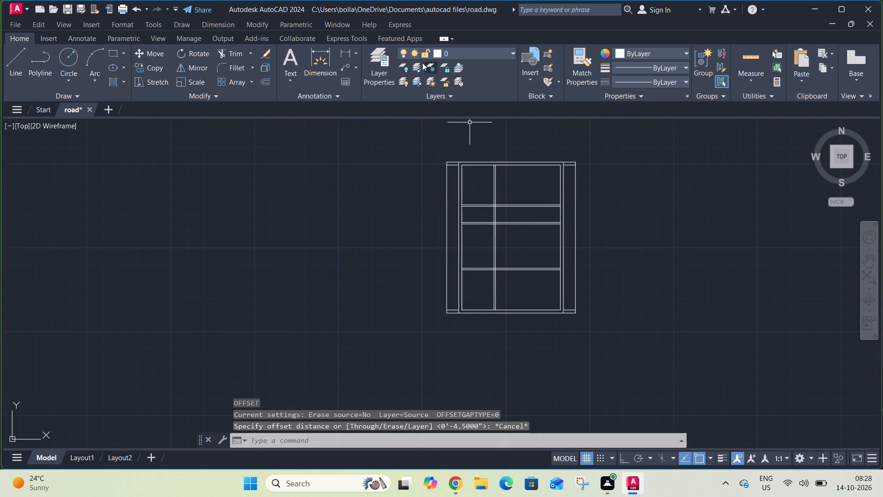
Measure the distance from the inner upper wall line to the uppermost partition along the vertical partition, using temporary dimensions.
click(349, 48)
scroll(488, 166, up, 3)
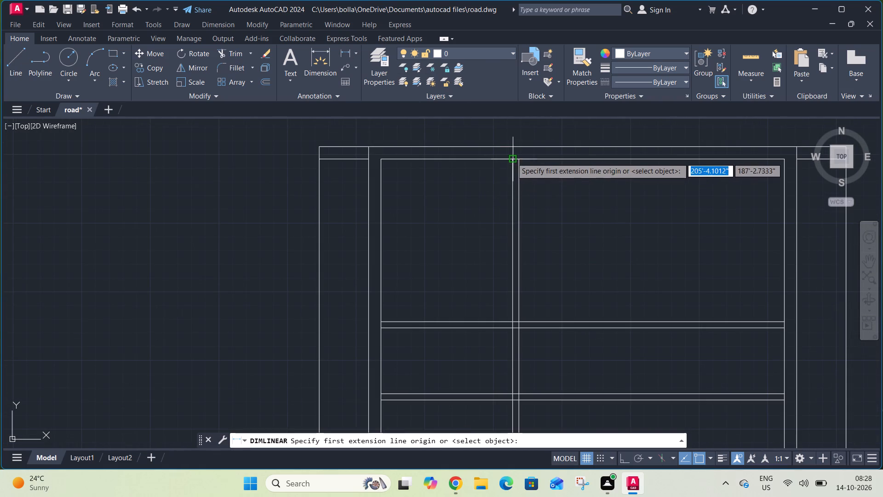
click(512, 158)
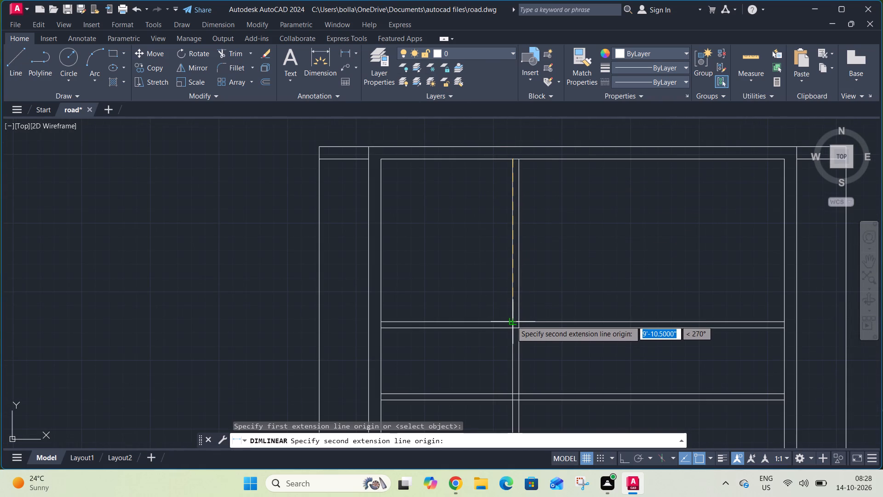
click(511, 322)
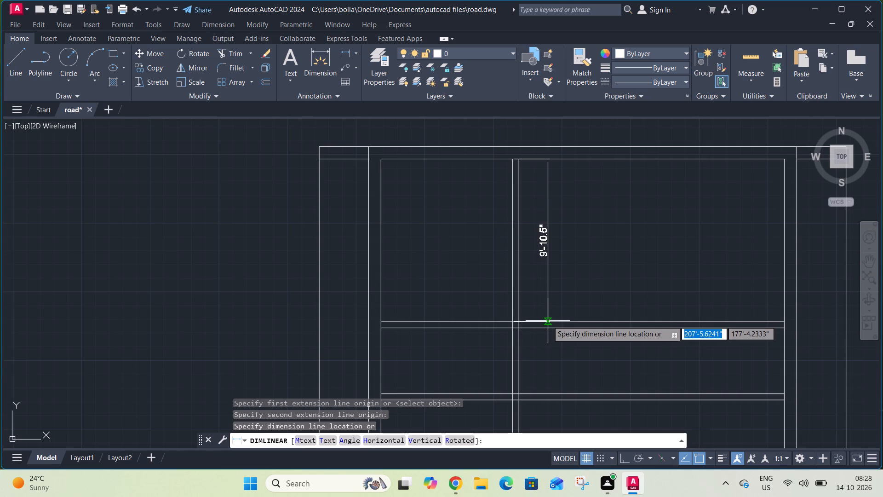
key(Escape)
click(337, 49)
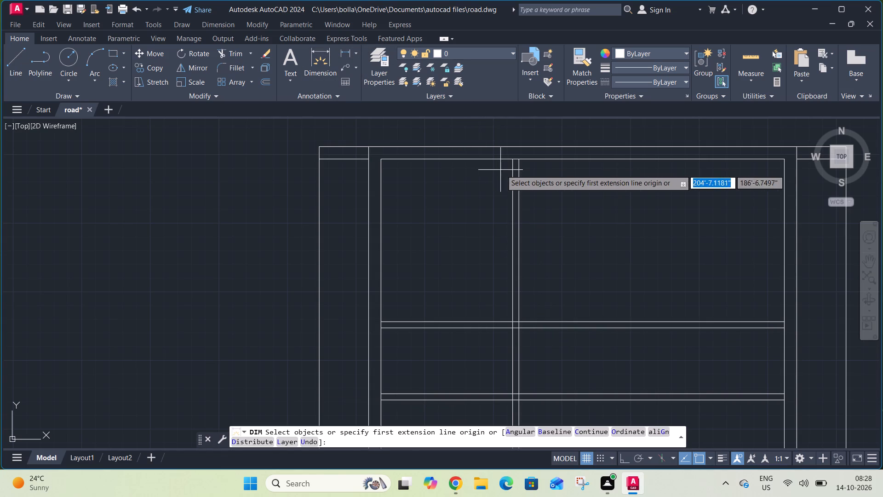
click(513, 161)
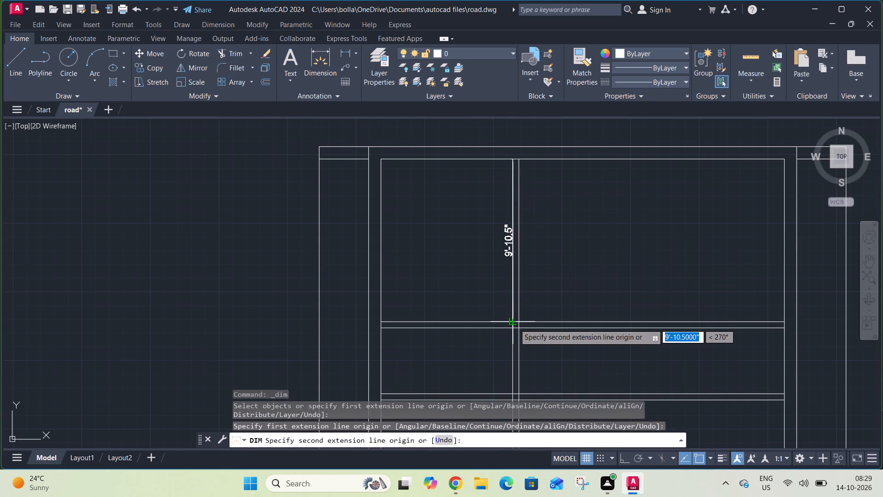
click(515, 324)
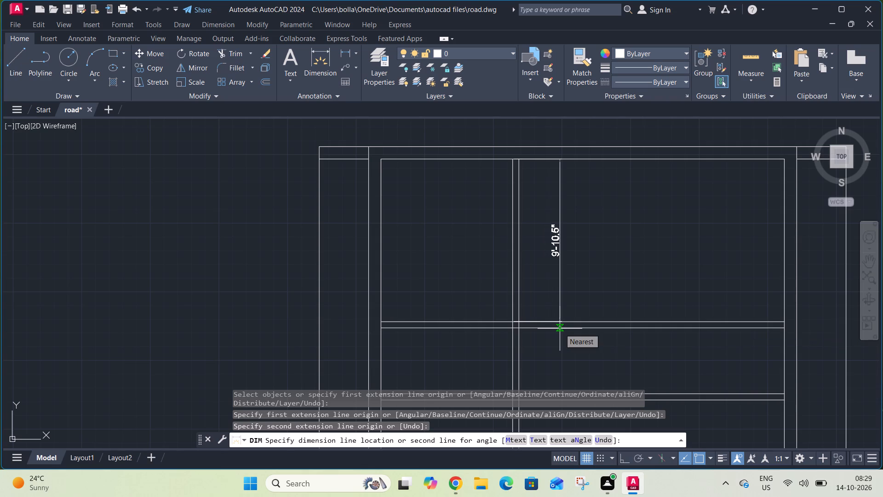
key(Escape)
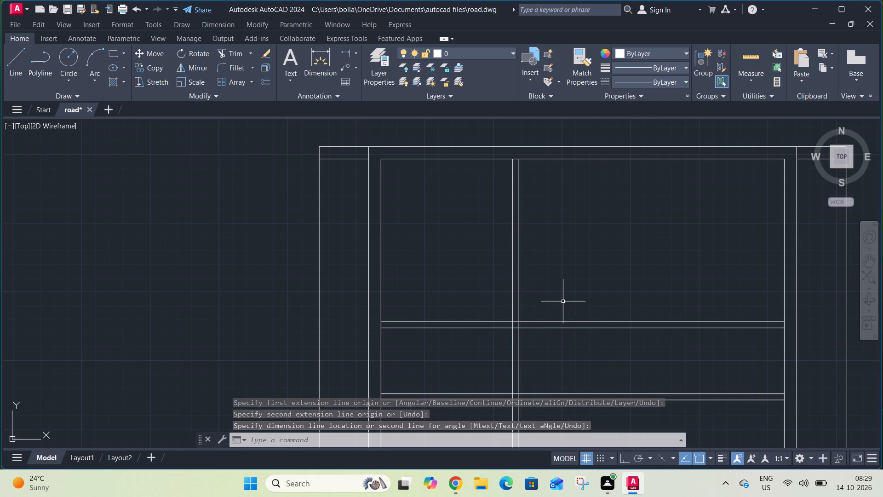
Measure the gap between the two upper horizontal partitions at the inner left wall with a temporary linear dimension.
middle_drag(581, 289, 464, 200)
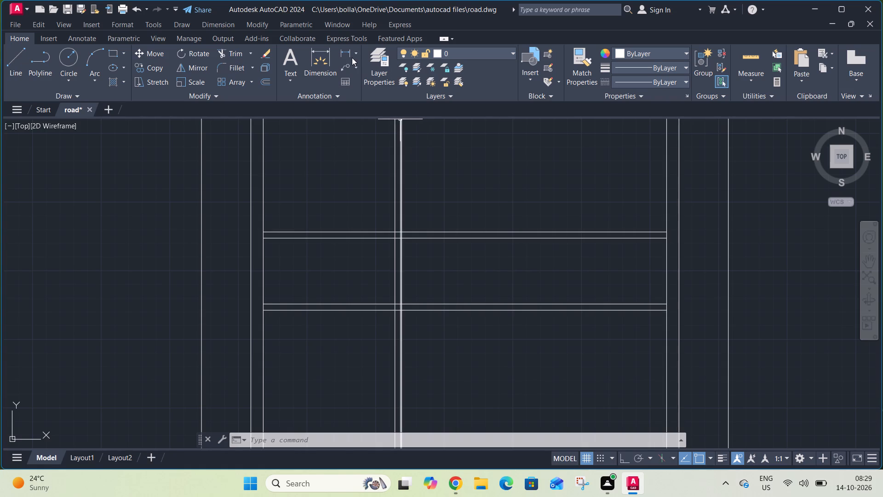
click(350, 57)
click(263, 240)
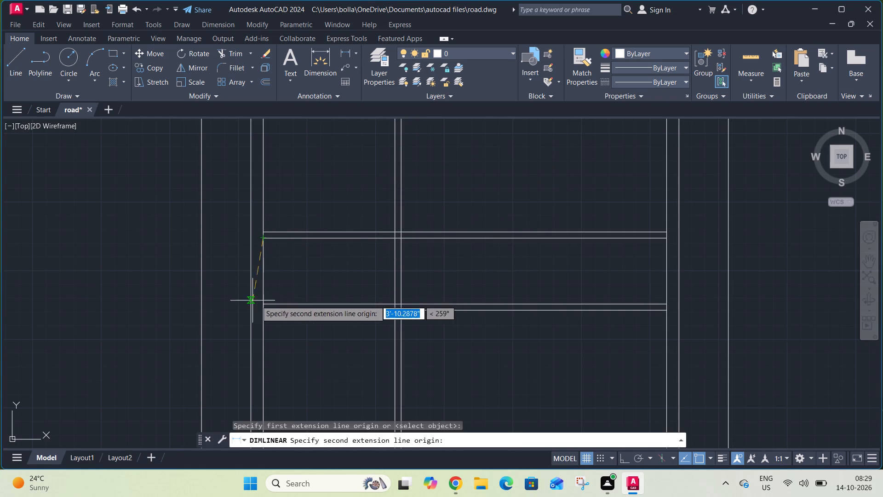
click(265, 306)
key(Escape)
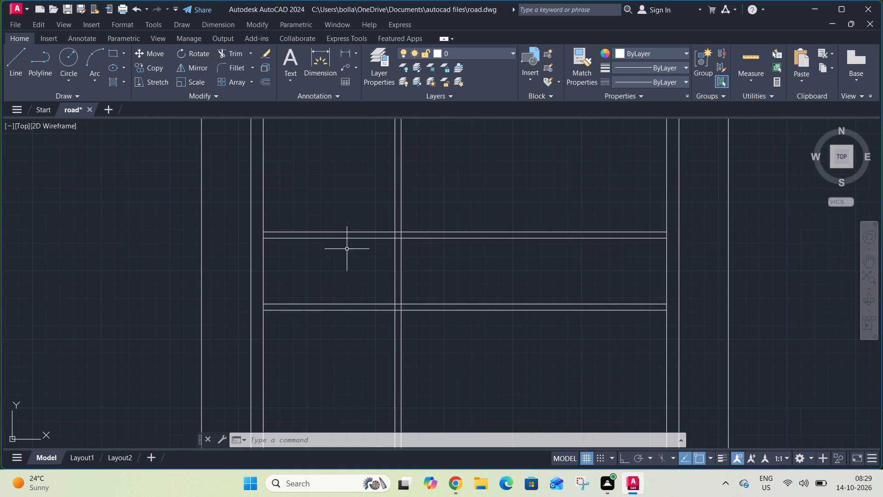
Offset the room's inner left wall line by 11' to the right, into the room.
scroll(350, 243, up, 1)
middle_drag(350, 243, 339, 312)
text(o 11')
key(Return)
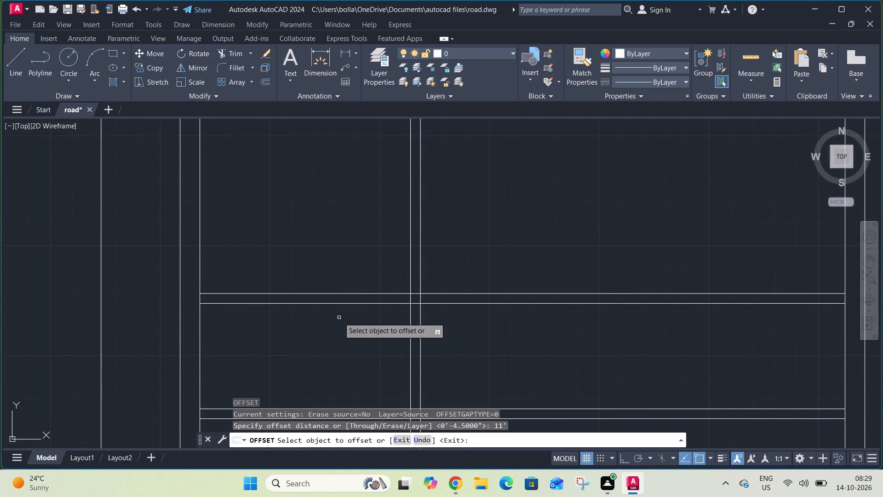
scroll(340, 319, down, 1)
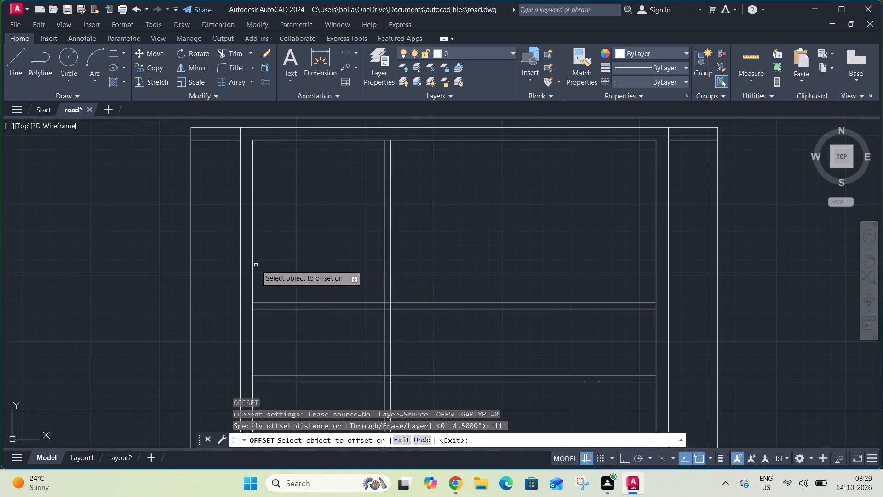
click(254, 268)
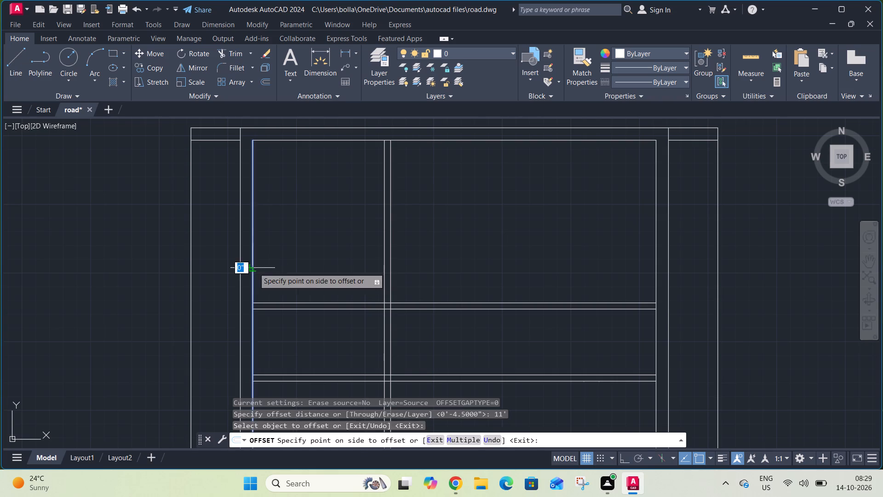
click(314, 269)
key(Escape)
Offset the new vertical line 4.5" to the right to form a second vertical partition wall.
text(o 4.5")
key(Return)
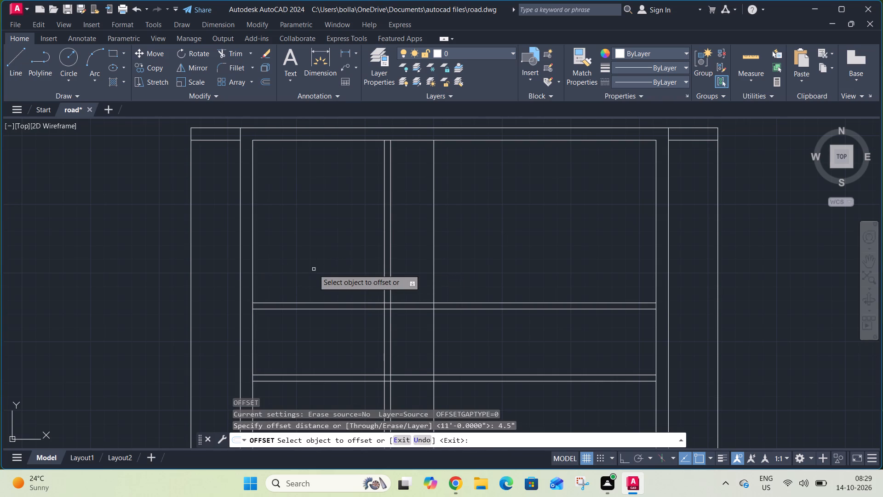
click(433, 259)
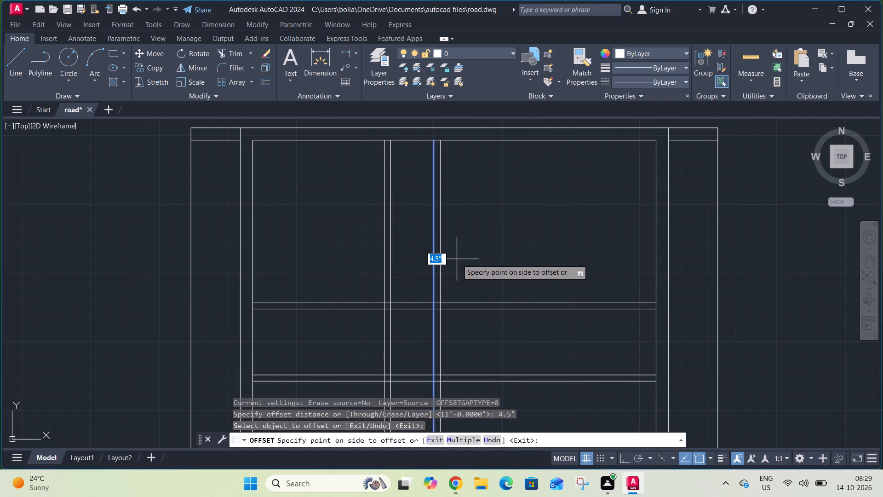
click(459, 259)
key(Escape)
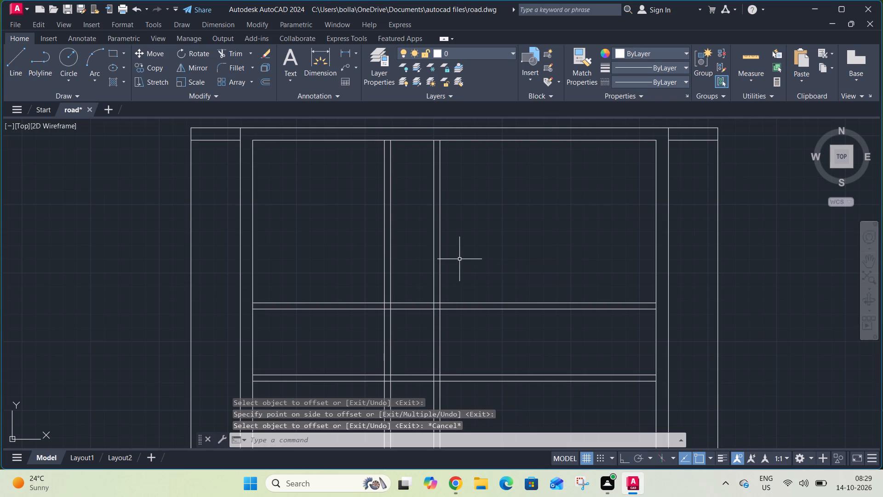
Offset the inner upper wall line 6' down and the second vertical partition's right line 6' to the right.
text(o 6')
key(Return)
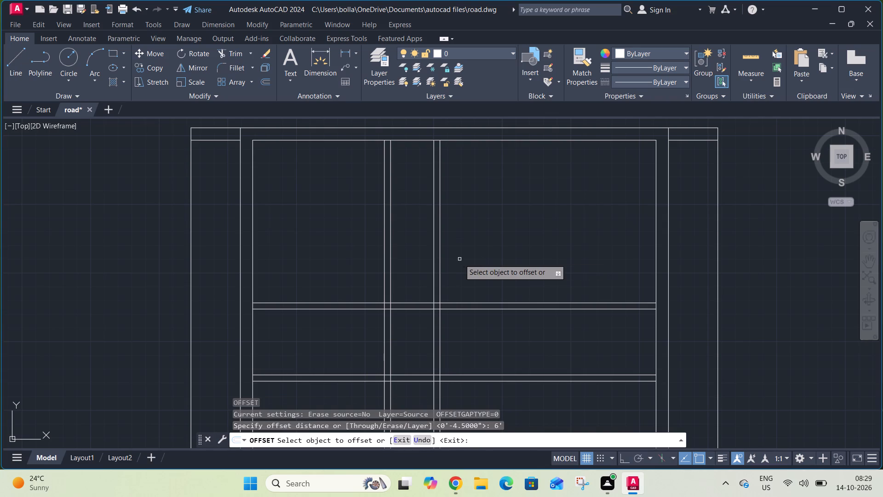
click(466, 140)
click(476, 170)
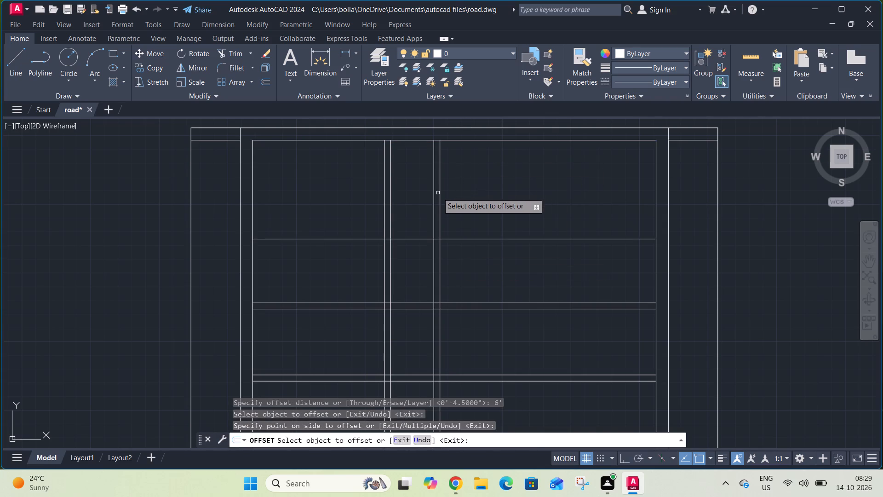
click(441, 193)
click(477, 193)
key(Escape)
Offset the new vertical line 4.5" to the right and the new horizontal line 4.5" down to form partition walls.
text(o 4)
text(.5")
key(Return)
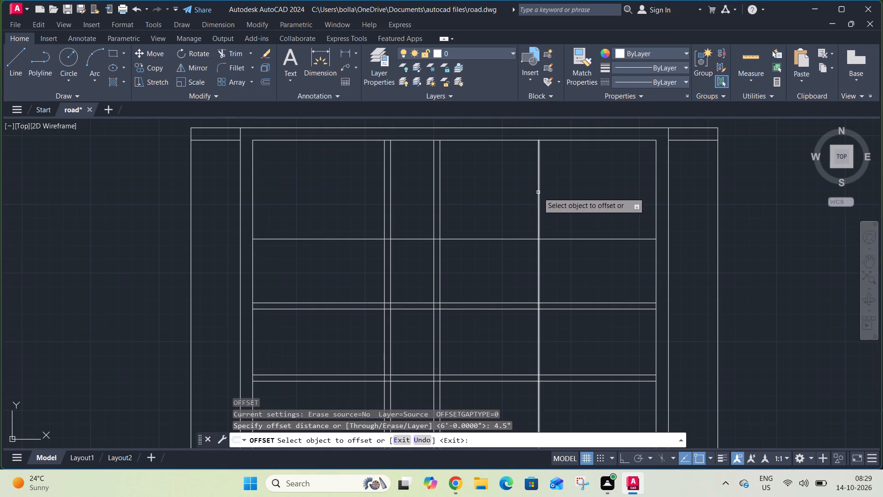
click(538, 192)
click(550, 192)
click(531, 238)
click(531, 252)
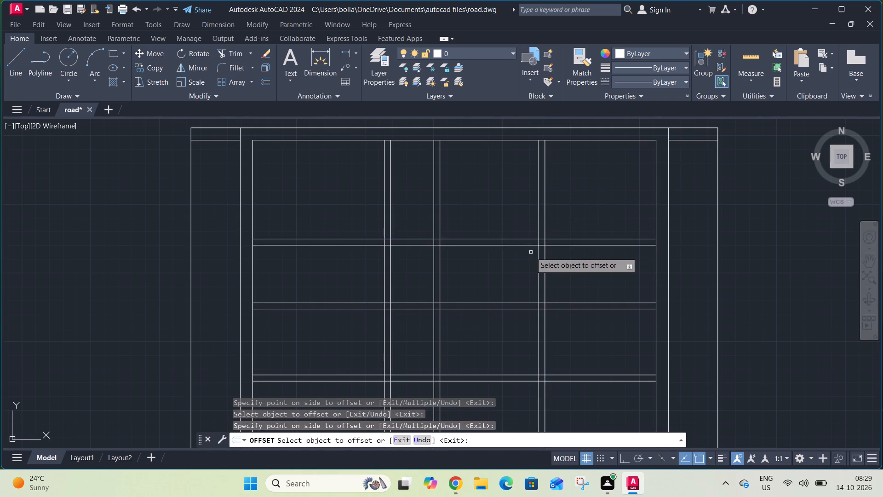
key(Escape)
Trim the uppermost partition left of the second vertical partition, and the first vertical partition above the second horizontal partition.
scroll(514, 238, down, 2)
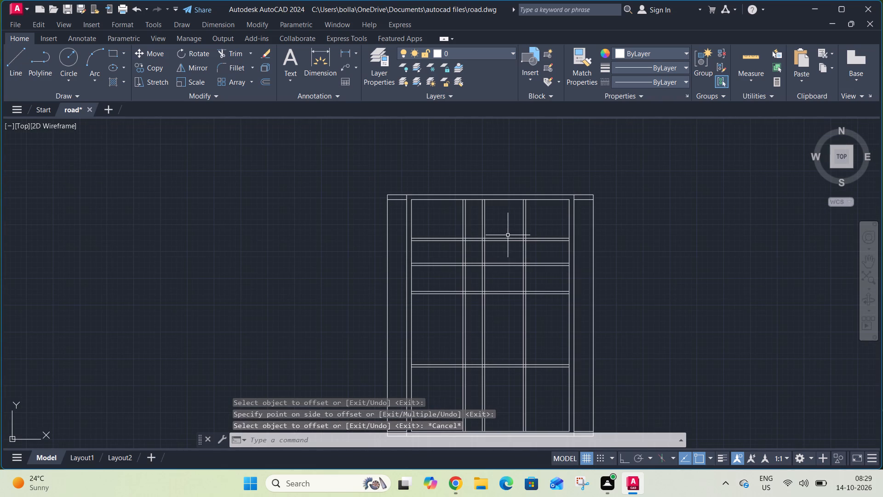
text(tr)
key(space)
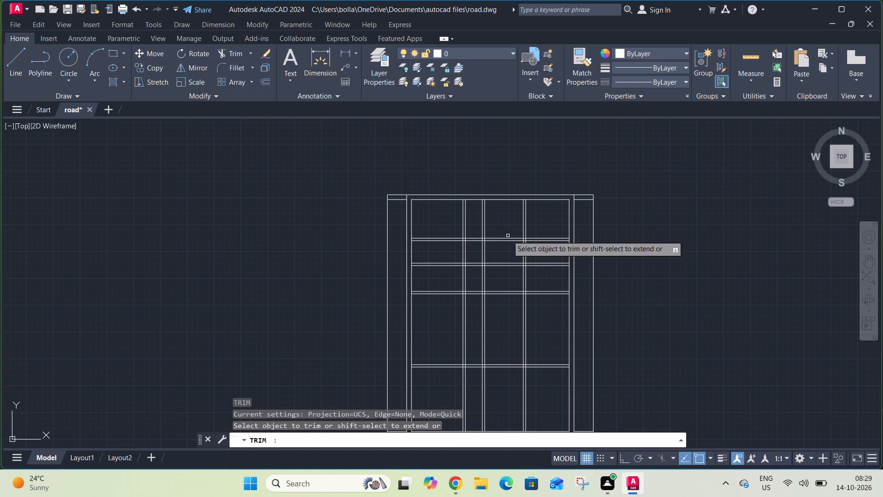
click(469, 247)
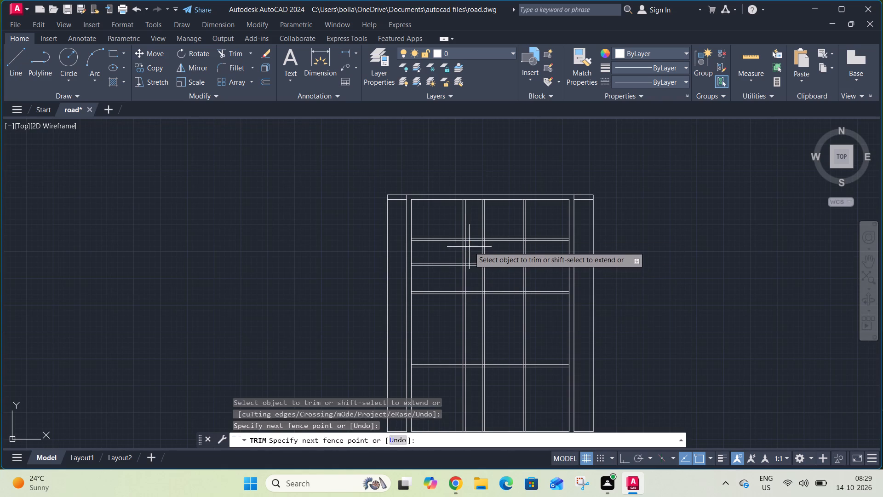
click(467, 231)
drag(437, 257, 437, 252)
click(435, 229)
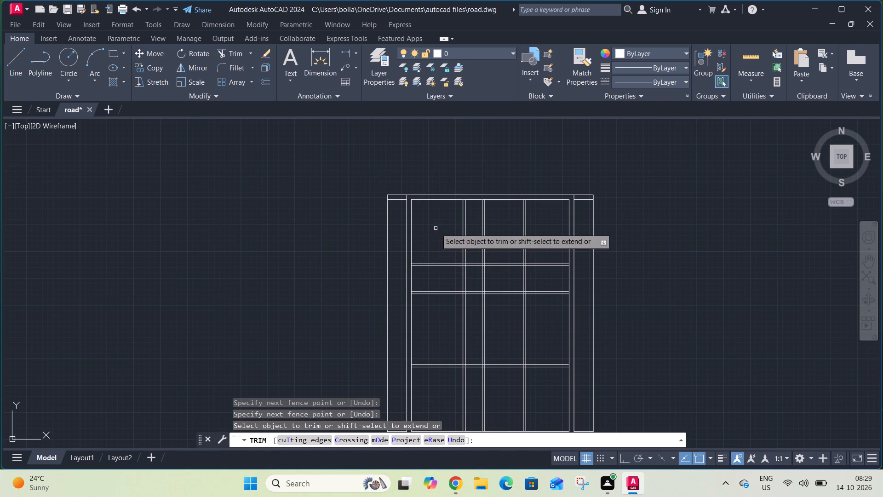
click(470, 237)
click(456, 240)
click(472, 225)
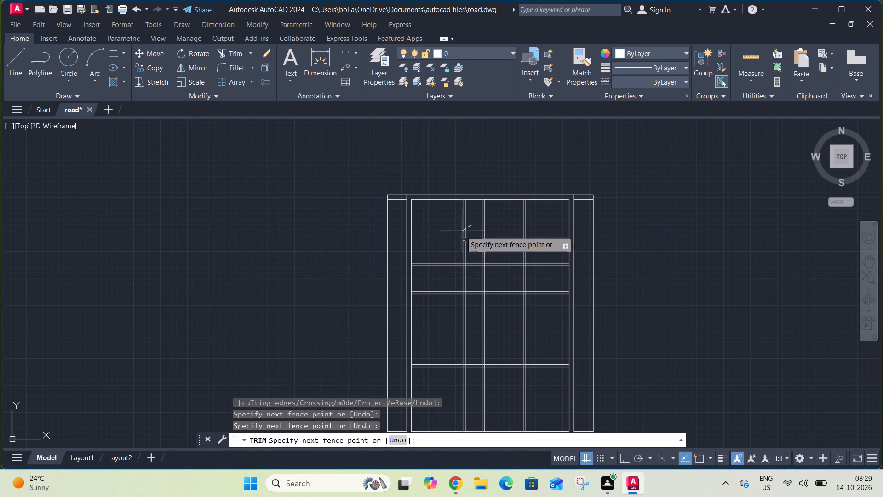
click(455, 232)
click(474, 252)
click(456, 256)
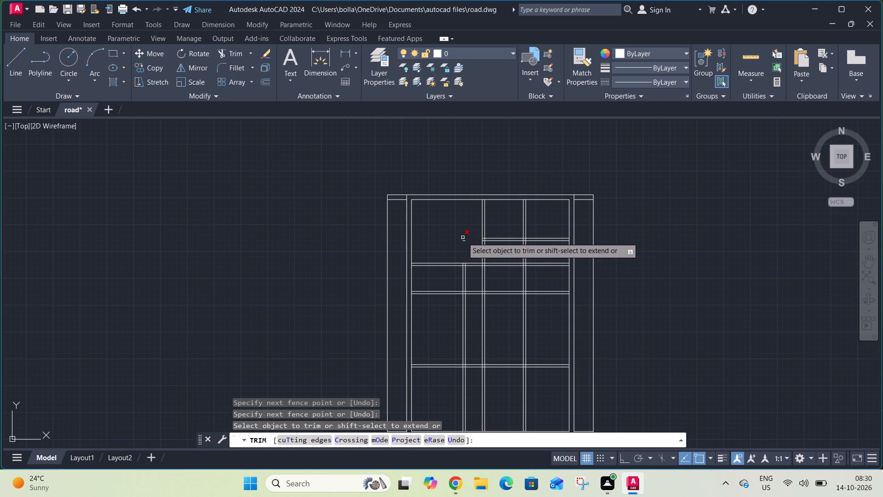
Trim all three vertical partitions below the lowest horizontal partition, and the second and third ones between the two lowest horizontal partitions.
scroll(463, 237, down, 1)
middle_drag(470, 298, 466, 292)
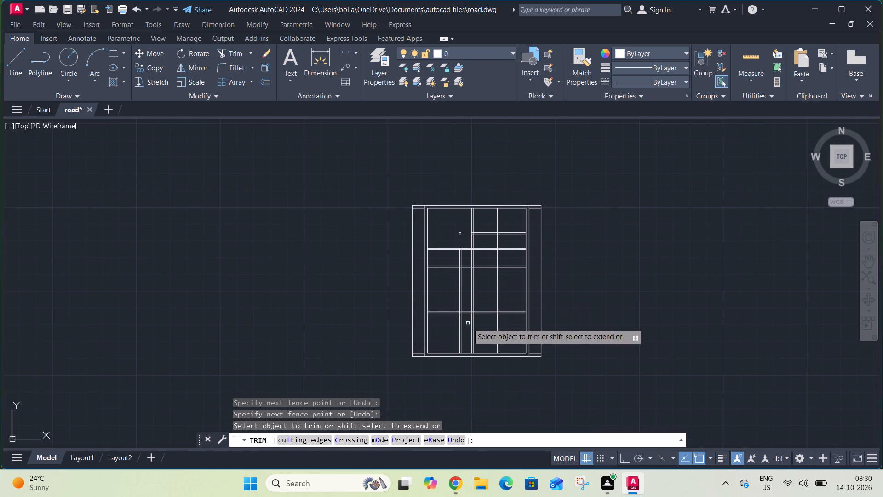
click(509, 325)
click(441, 339)
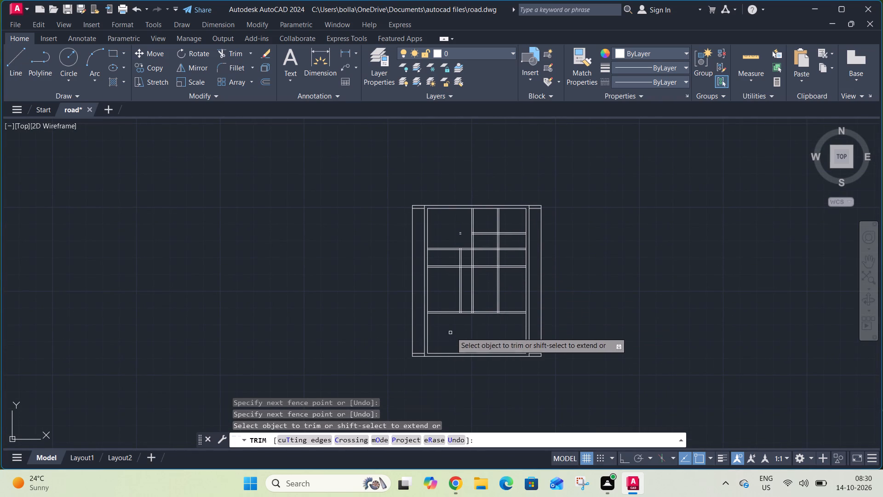
middle_drag(506, 291, 500, 282)
click(507, 284)
click(462, 294)
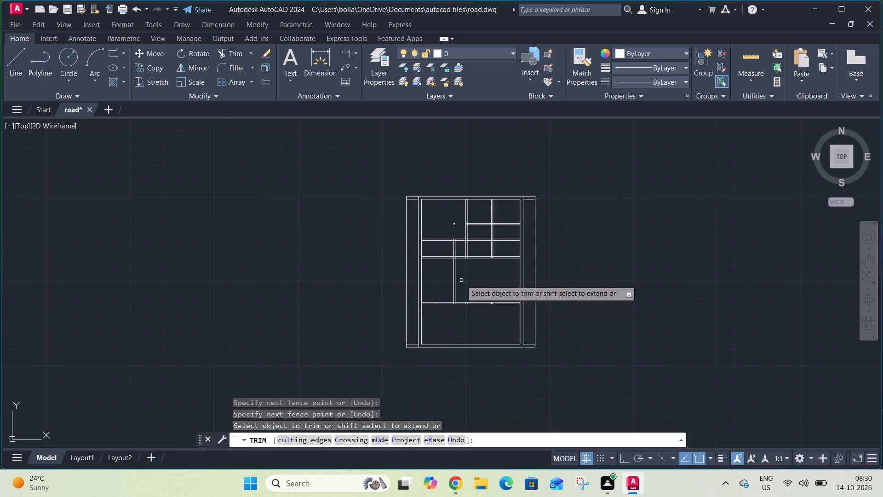
Trim the third horizontal partition right of the first vertical partition, and the two vertical partitions between the second and third horizontal partitions.
scroll(463, 279, up, 1)
middle_drag(463, 279, 447, 324)
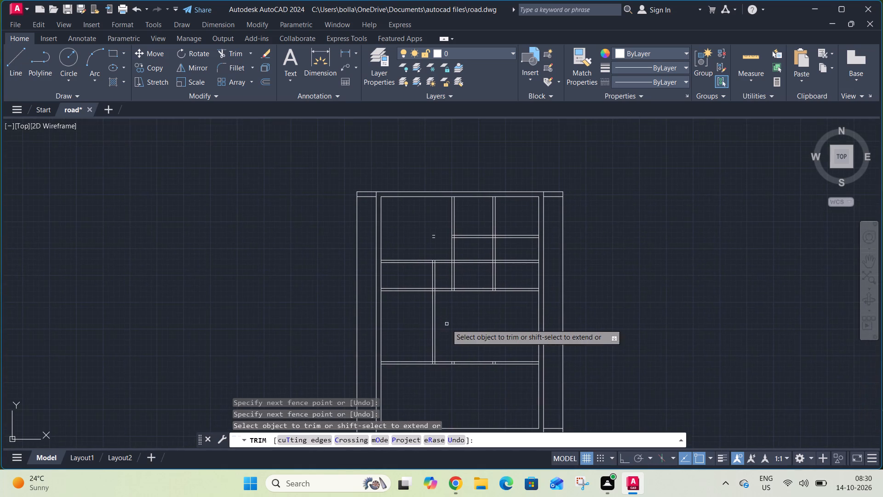
click(446, 298)
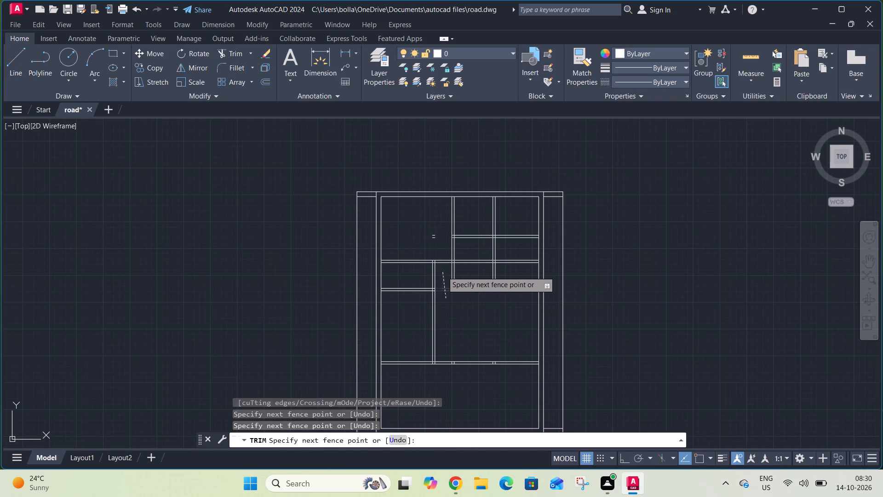
click(442, 272)
click(444, 272)
click(505, 272)
click(490, 297)
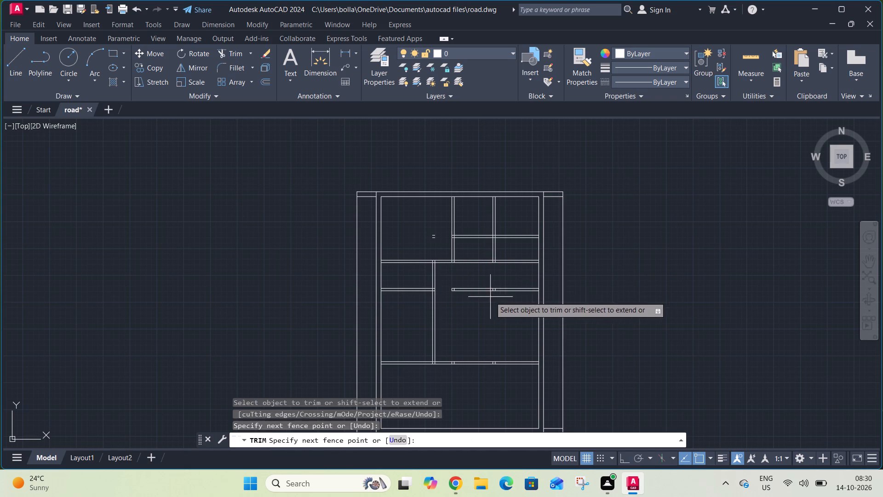
drag(483, 283, 468, 285)
click(454, 289)
click(504, 290)
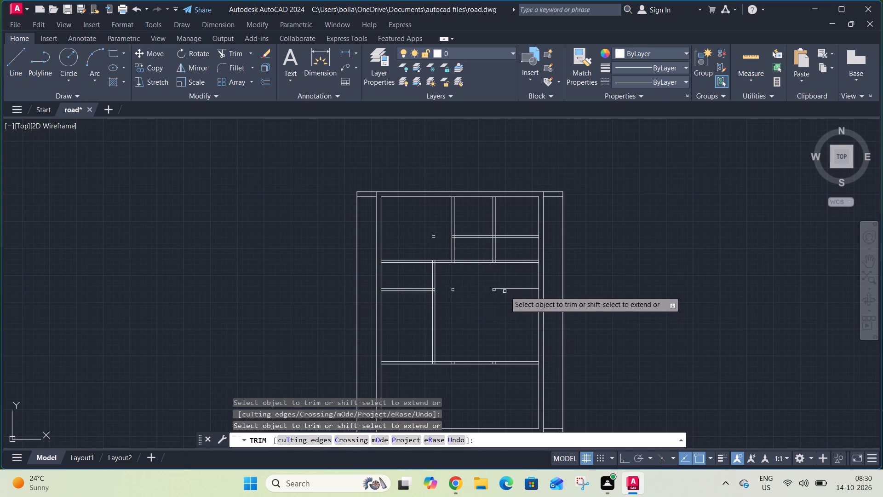
click(505, 290)
click(481, 286)
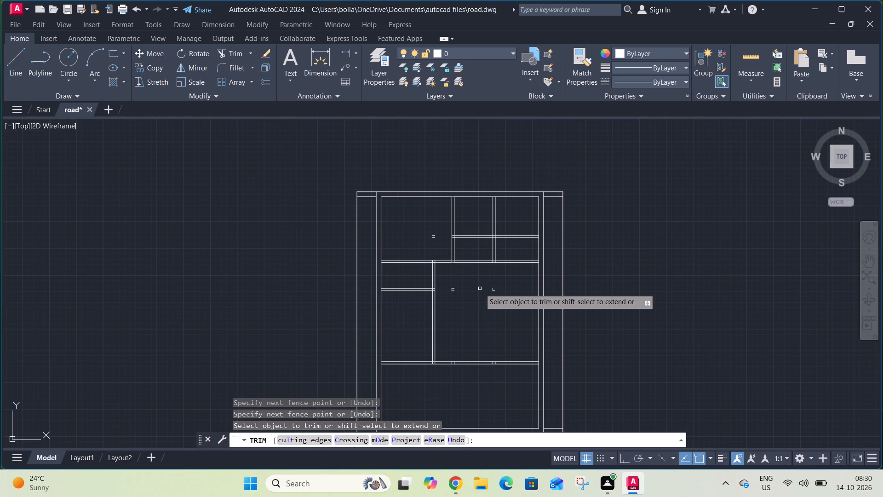
Trim the second horizontal partition between the second and third vertical partitions.
middle_drag(480, 289, 480, 323)
scroll(480, 323, up, 1)
click(469, 295)
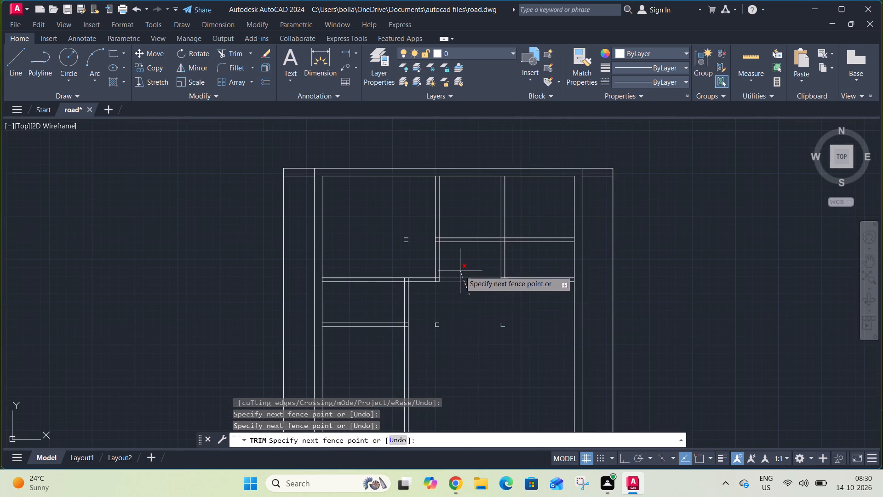
click(460, 270)
middle_drag(463, 265, 453, 283)
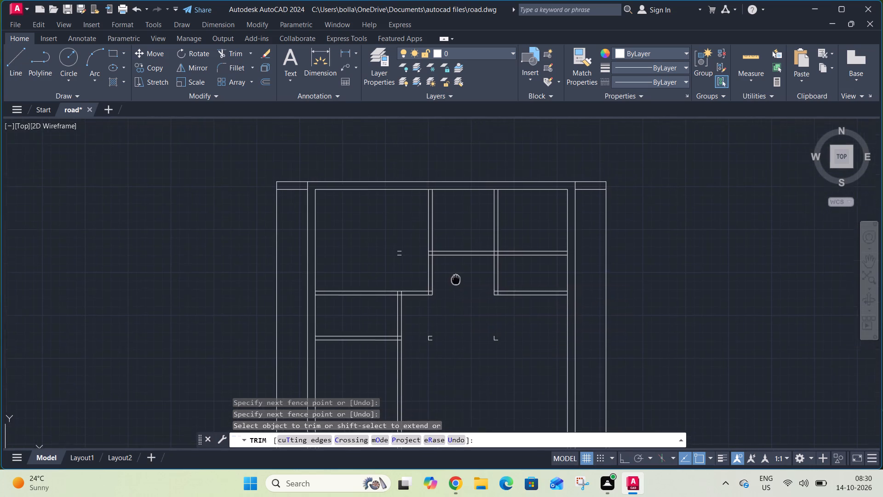
middle_drag(453, 283, 411, 312)
key(Escape)
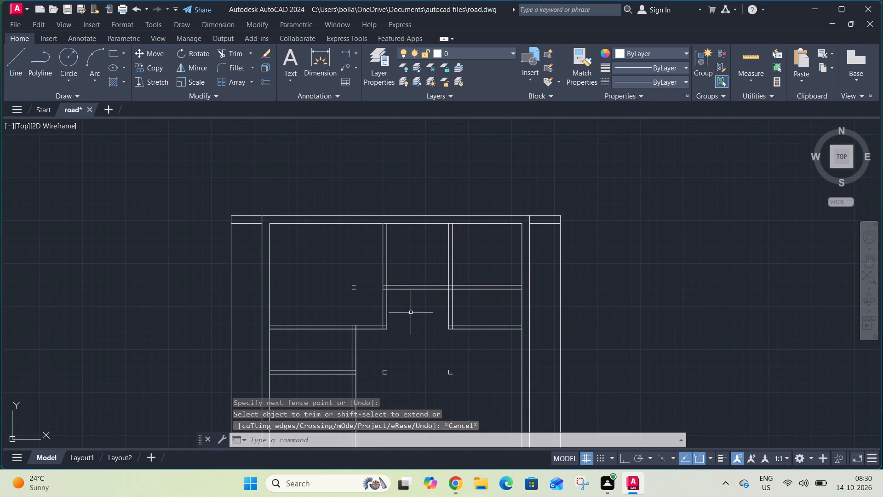
Delete the upper line of the second horizontal partition's segment in the upper-right room.
click(464, 324)
key(Delete)
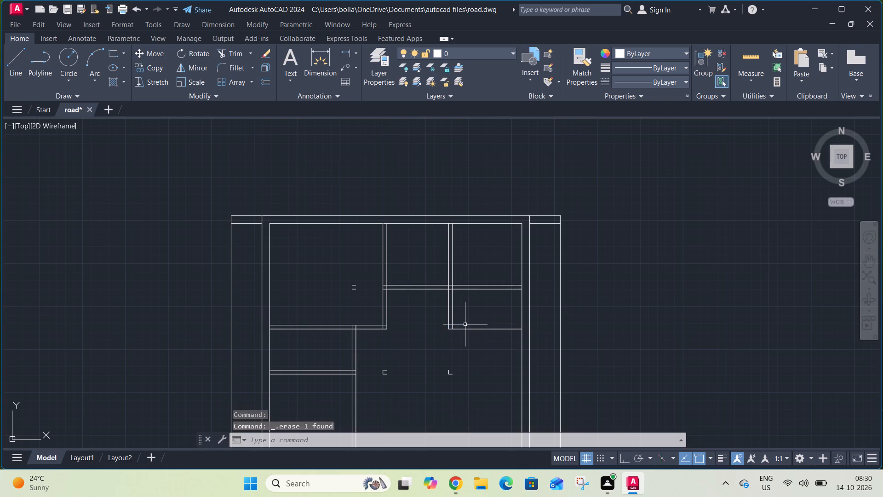
Trim the uppermost horizontal partition between the third vertical partition and the inner right wall.
text(tr)
key(space)
click(479, 301)
click(475, 268)
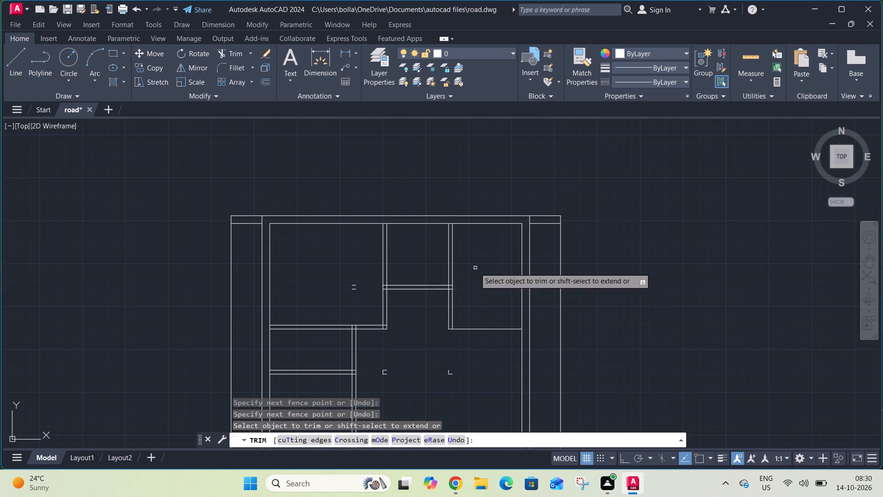
key(Escape)
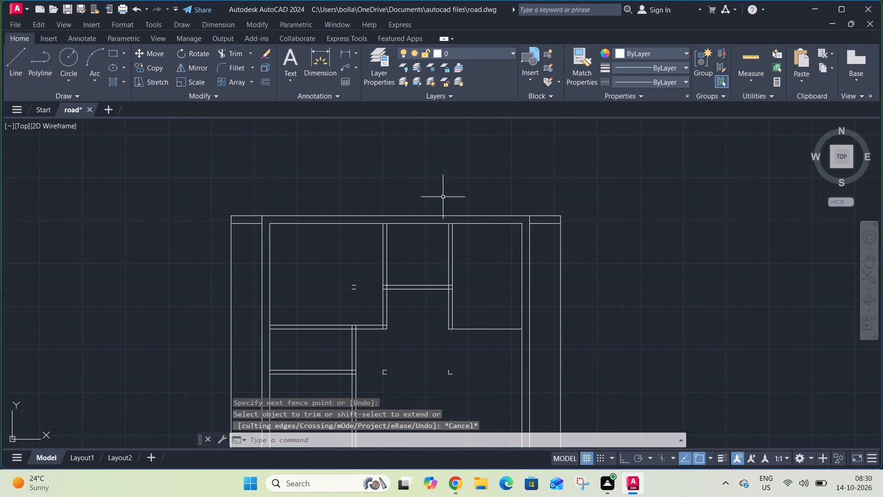
Measure the upper-right room's width from the third vertical partition to the inner right wall with a temporary linear dimension.
click(346, 53)
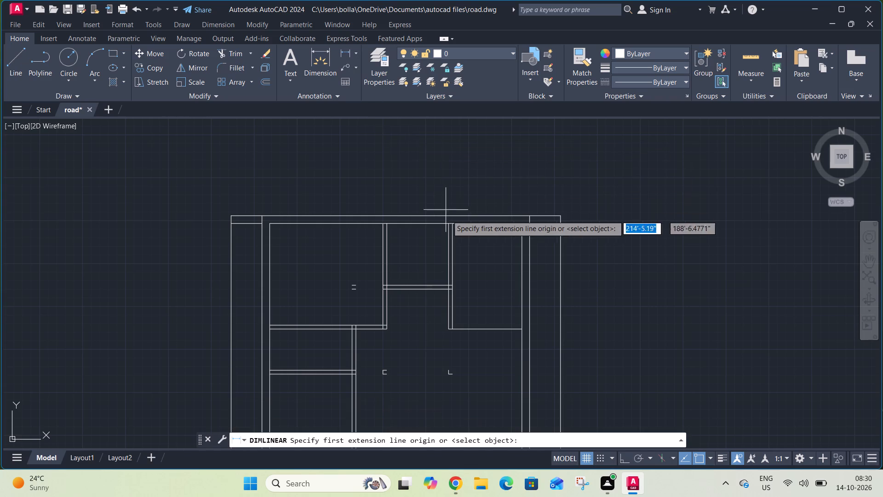
click(451, 289)
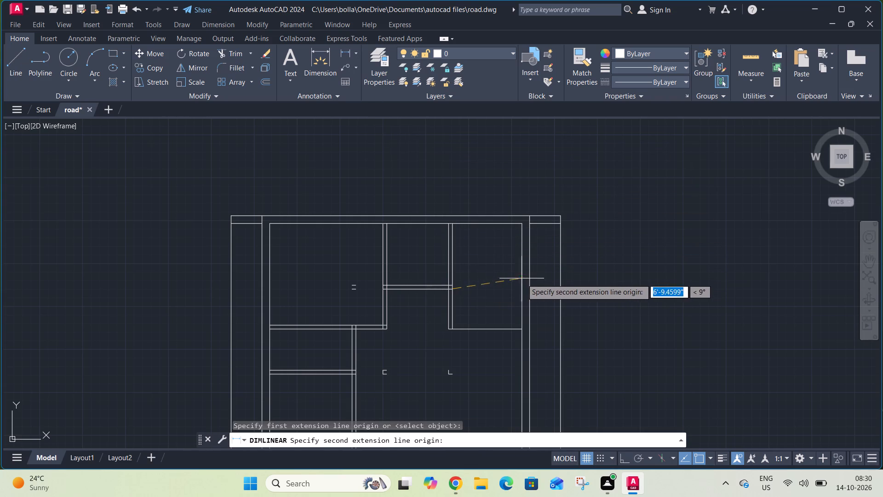
click(522, 288)
key(Escape)
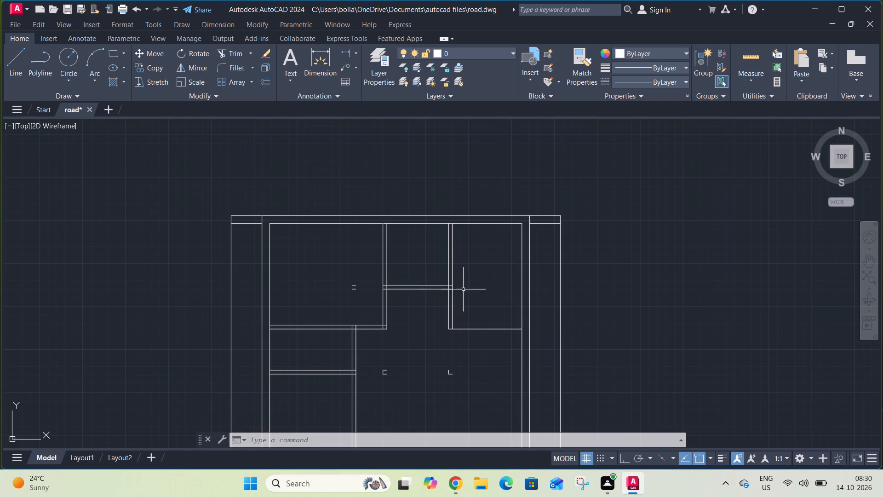
Delete the two leftover short line stubs inside the upper-left room.
scroll(357, 293, up, 2)
click(357, 297)
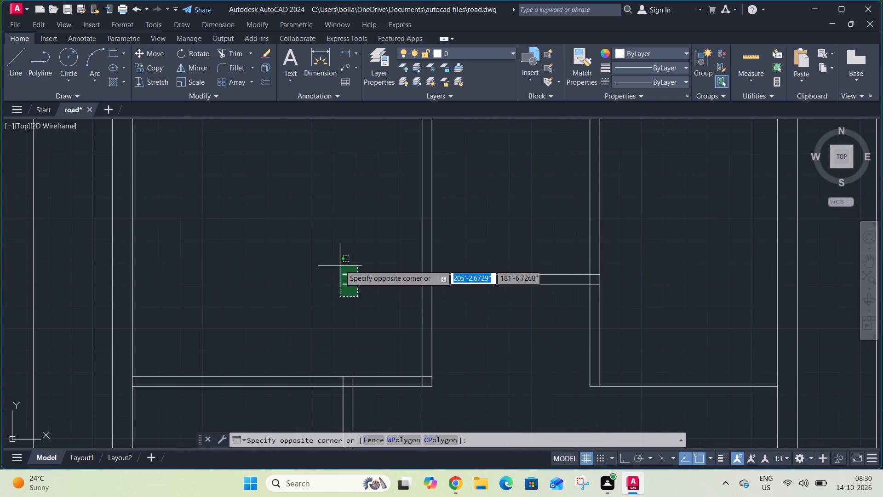
click(339, 261)
key(Delete)
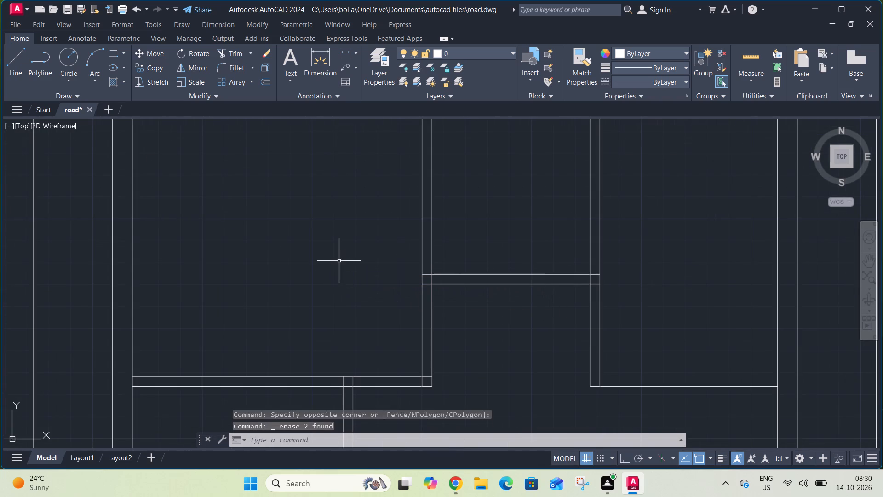
Trim the inner upper wall line where the second and third vertical partitions meet it.
scroll(339, 261, down, 3)
text(tr)
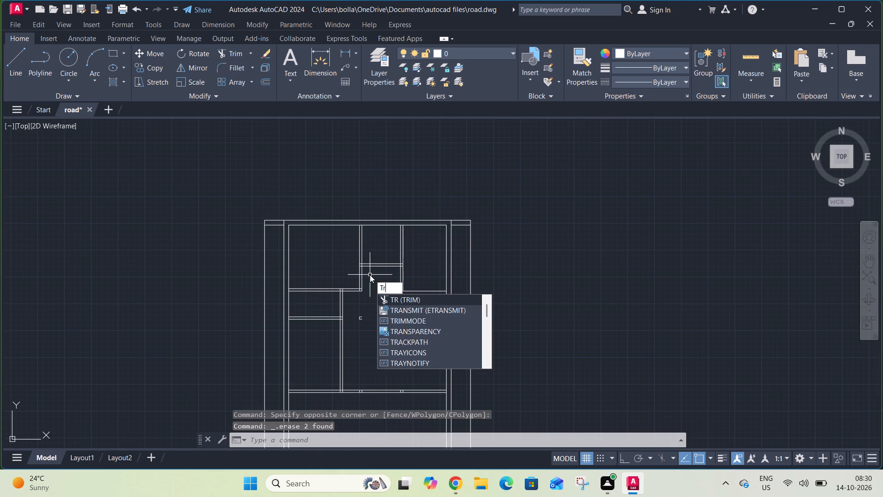
key(space)
scroll(399, 225, up, 3)
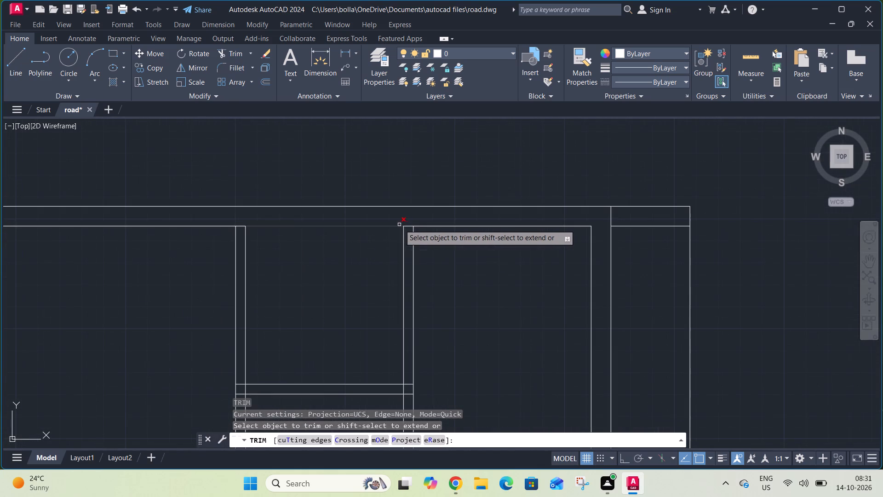
click(406, 226)
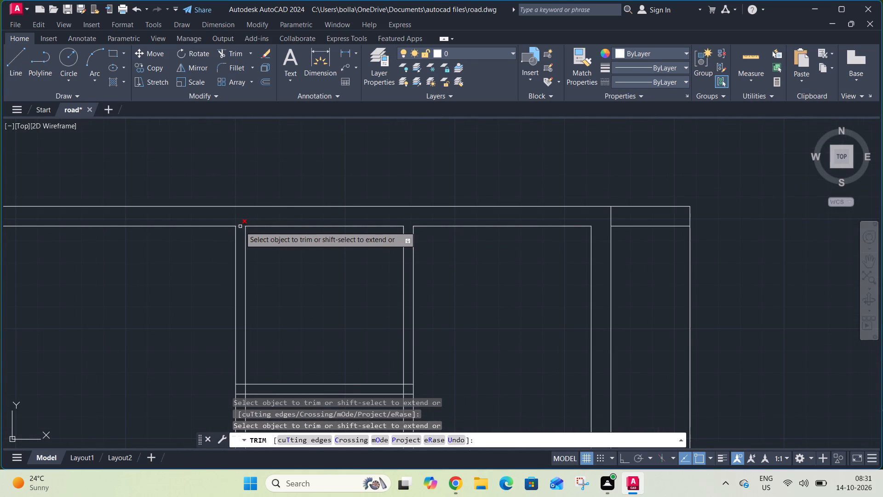
click(240, 226)
Trim the overlapping wall lines where the upper-middle room's bottom partition meets the third and second vertical partitions.
scroll(321, 213, down, 3)
scroll(352, 261, up, 4)
click(353, 264)
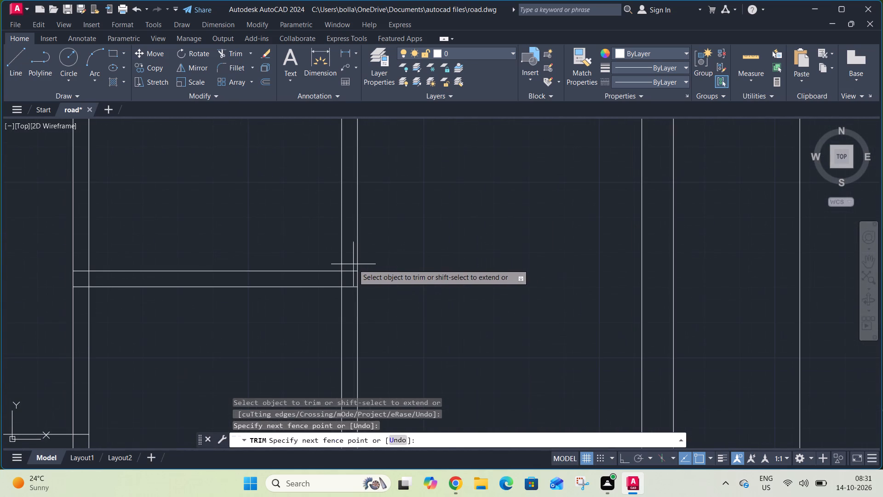
click(352, 291)
click(345, 277)
click(328, 274)
scroll(385, 272, down, 3)
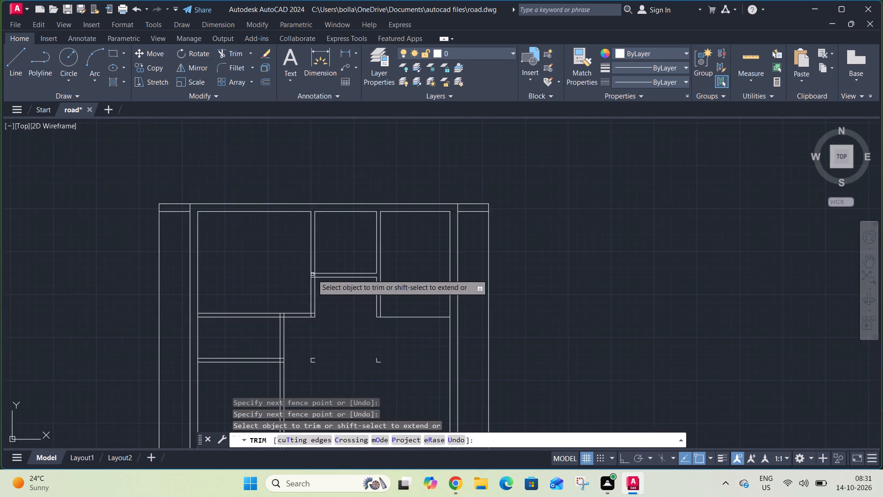
scroll(312, 274, up, 3)
click(310, 263)
click(310, 299)
click(331, 281)
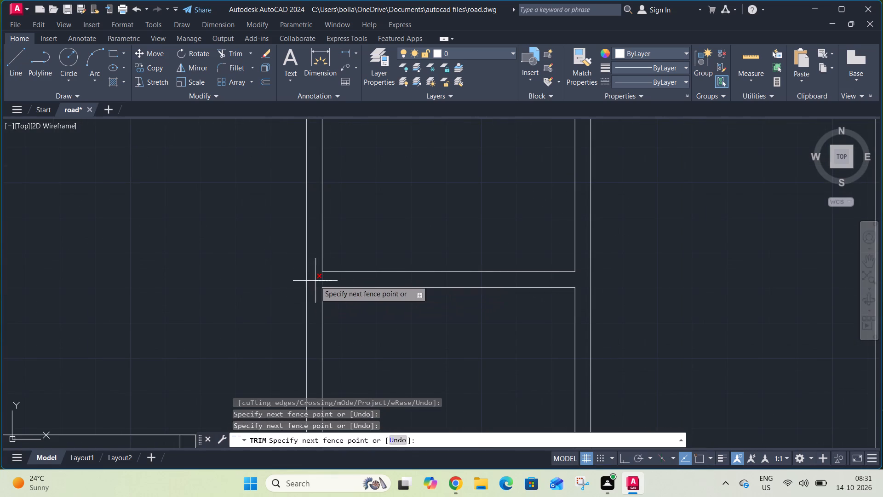
click(315, 277)
Trim the partition below the upper-left room where it meets the second vertical partition, the lower vertical partition and the inner left wall.
scroll(359, 240, down, 3)
scroll(350, 294, up, 3)
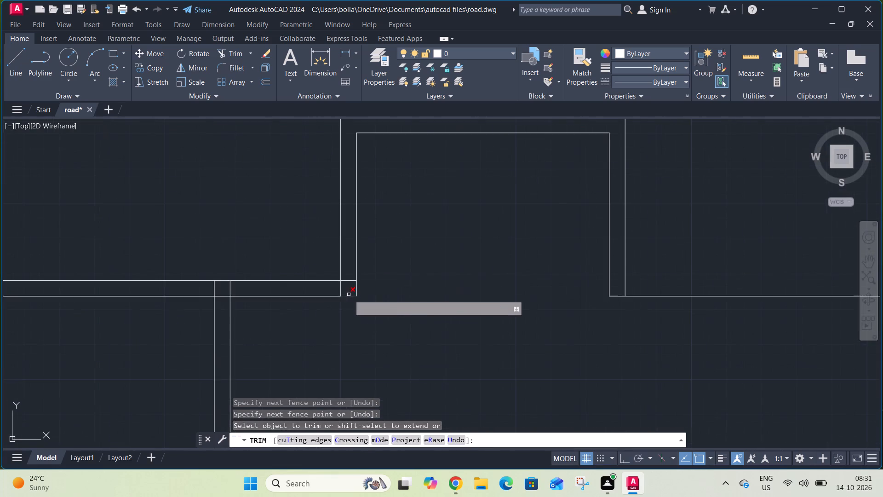
click(349, 267)
click(349, 290)
click(343, 290)
click(325, 288)
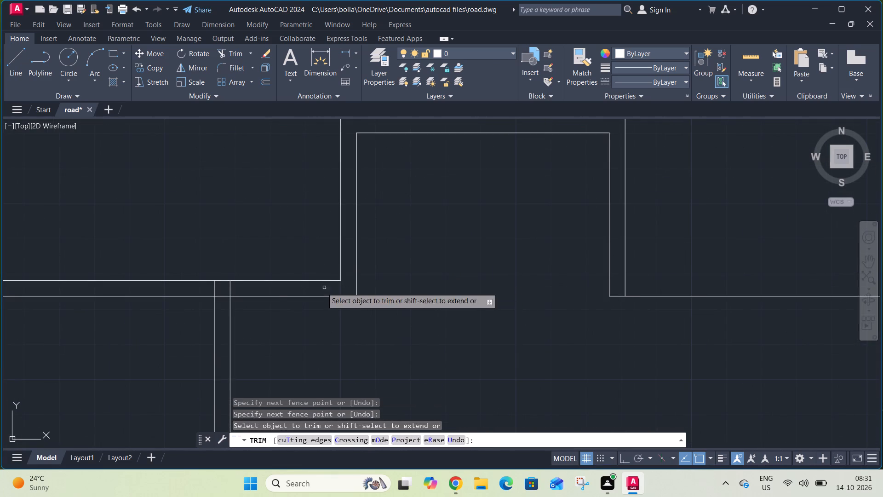
click(243, 289)
click(196, 289)
drag(221, 306, 222, 301)
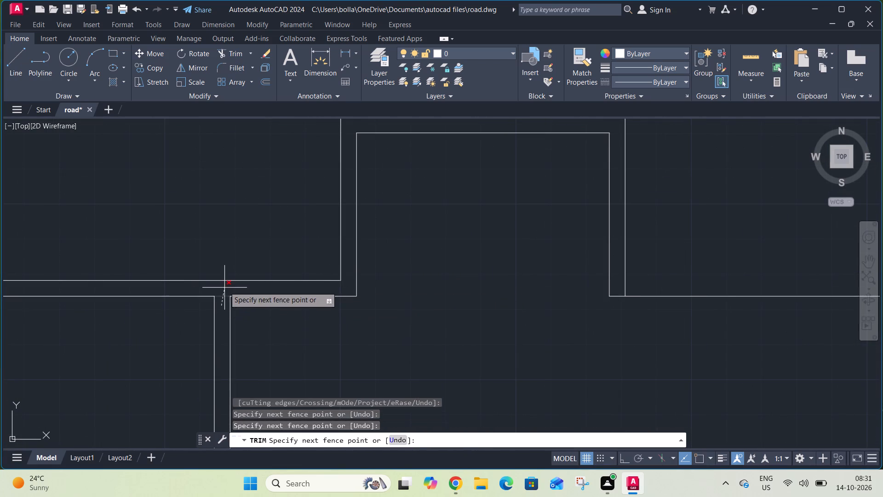
click(224, 287)
scroll(297, 283, down, 3)
scroll(208, 285, up, 3)
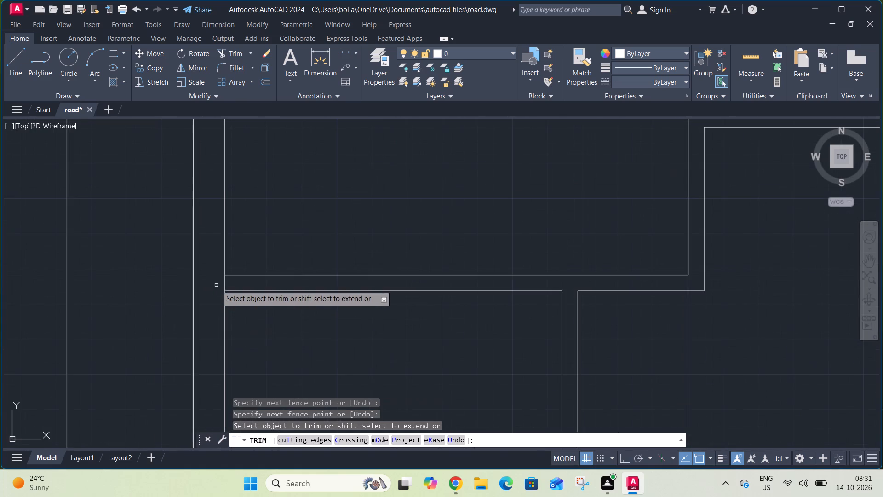
click(217, 284)
click(242, 283)
Trim the partition below the small left room where it meets the inner left wall and the lower vertical partition.
scroll(272, 265, down, 2)
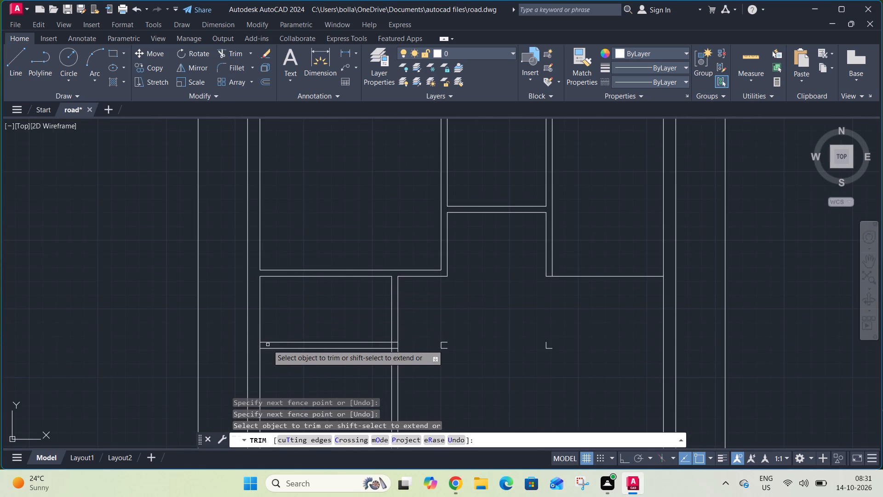
scroll(268, 345, up, 2)
click(267, 345)
click(239, 347)
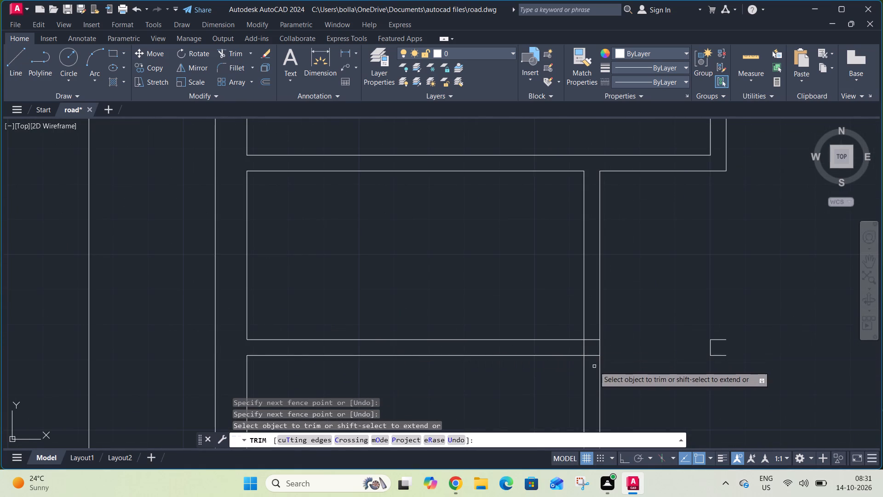
click(594, 366)
click(590, 329)
drag(593, 345, 588, 347)
click(564, 346)
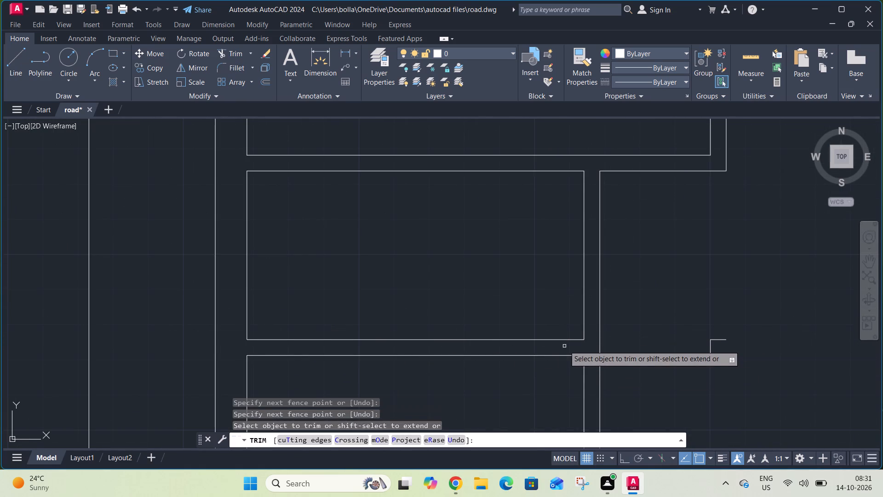
Trim the lowest horizontal partition's junctions with the vertical partition and both inner side walls, removing the leftover stubs between its lines.
scroll(573, 291, down, 5)
scroll(579, 345, up, 3)
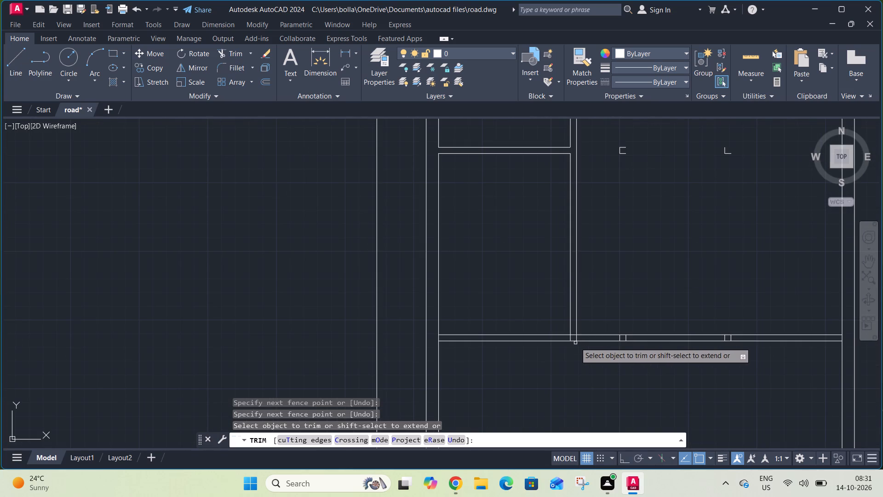
click(573, 332)
click(573, 339)
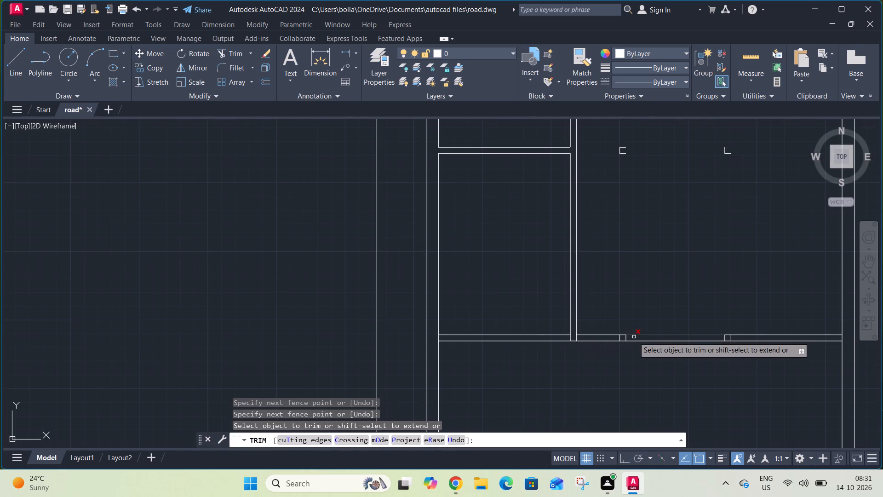
click(633, 338)
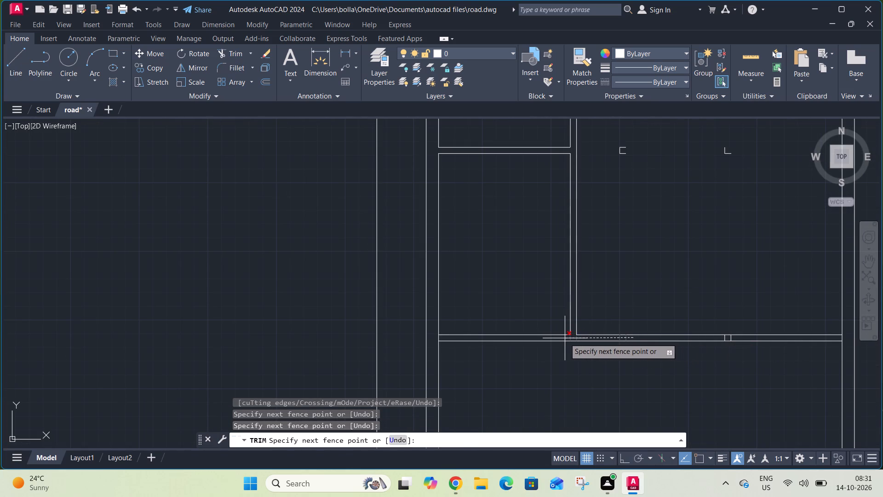
click(564, 338)
click(450, 338)
click(432, 336)
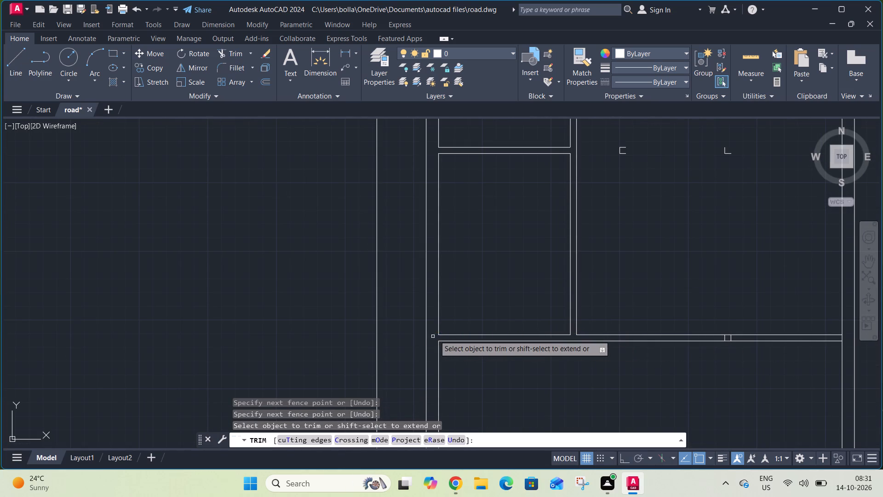
scroll(491, 330, down, 2)
scroll(594, 336, up, 3)
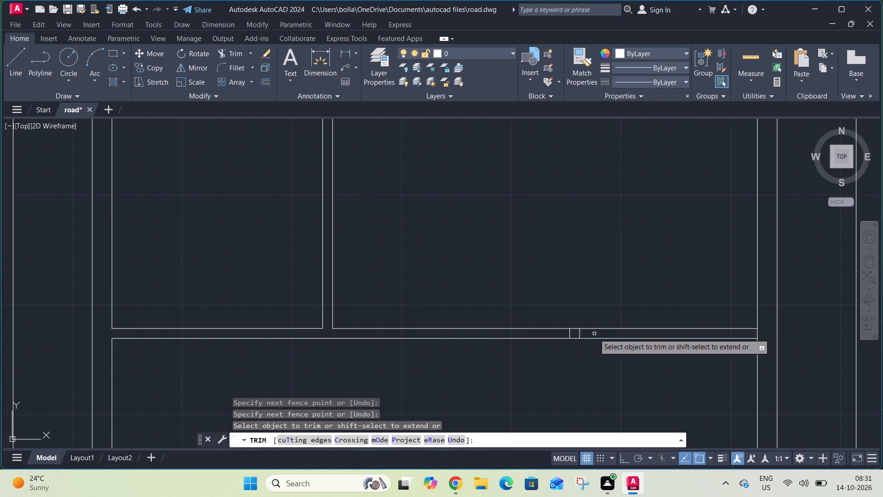
click(591, 333)
click(557, 335)
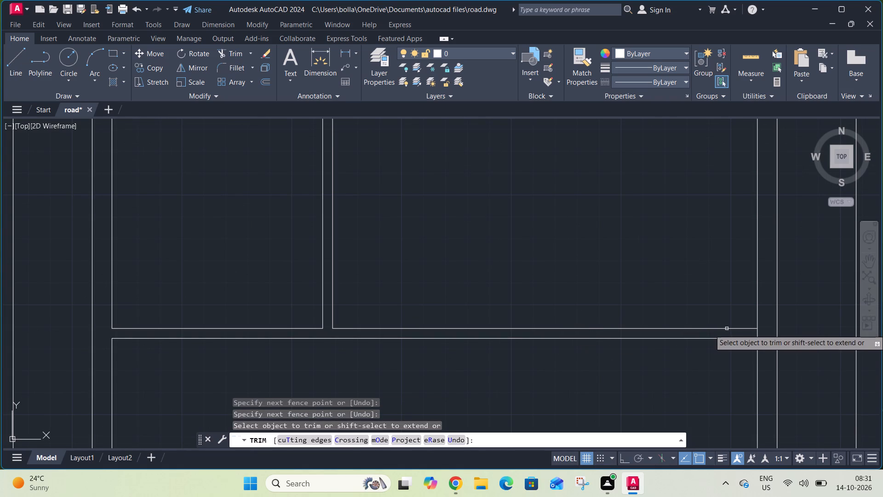
click(759, 335)
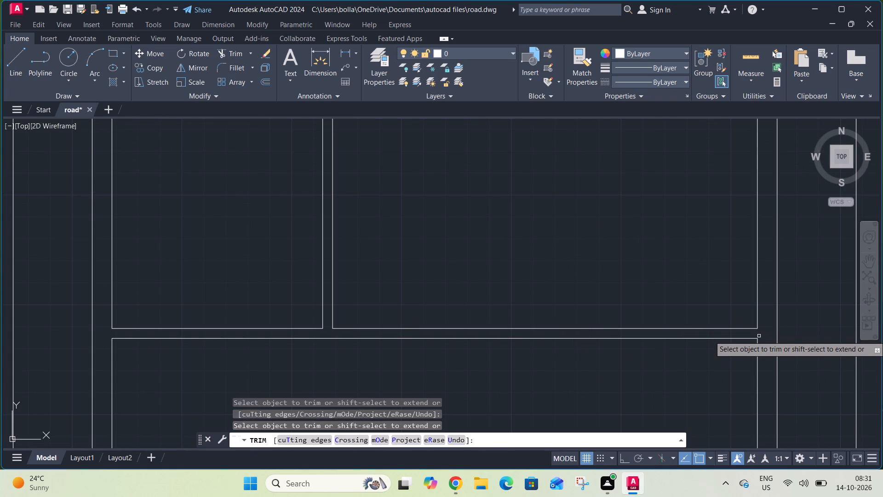
Delete the leftover line stubs inside the large central room.
scroll(743, 360, down, 3)
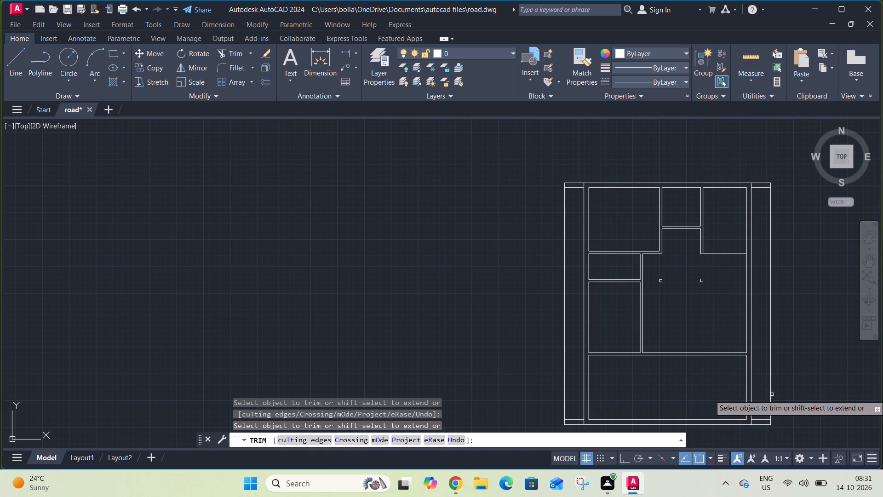
key(Escape)
click(711, 275)
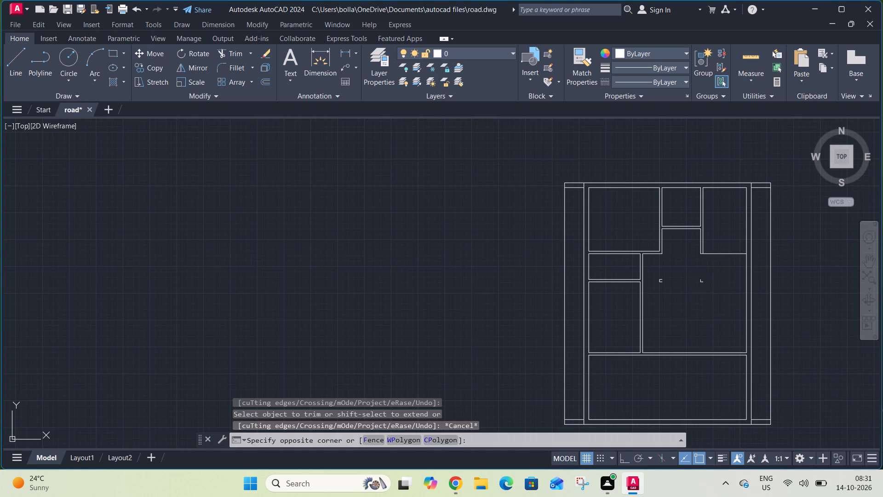
click(650, 300)
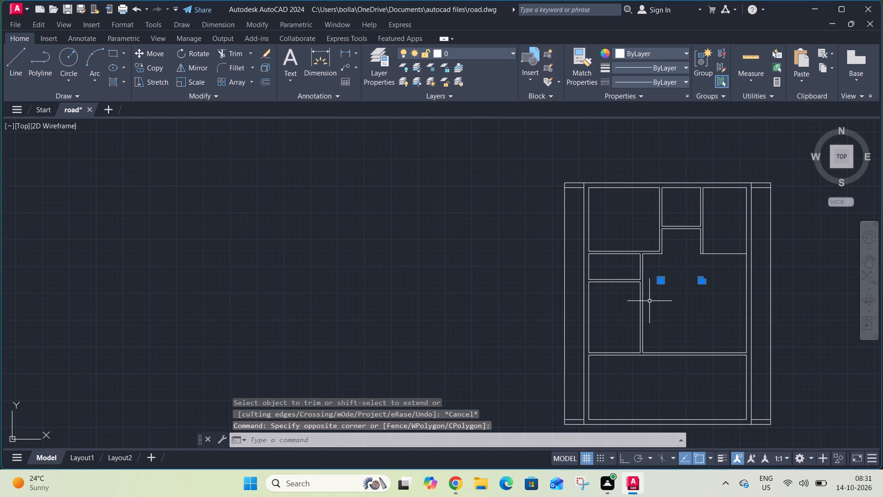
key(Delete)
Delete the short horizontal inner wall lines crossing the upper ends of both side strips.
click(760, 187)
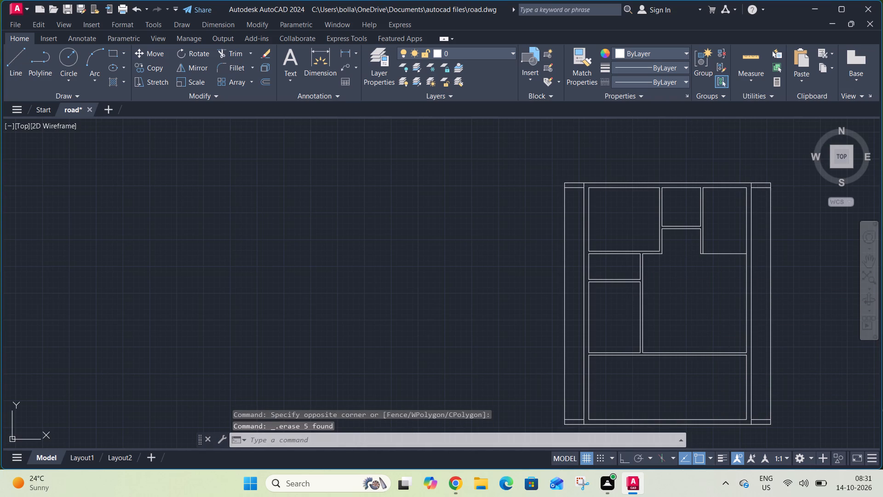
click(568, 186)
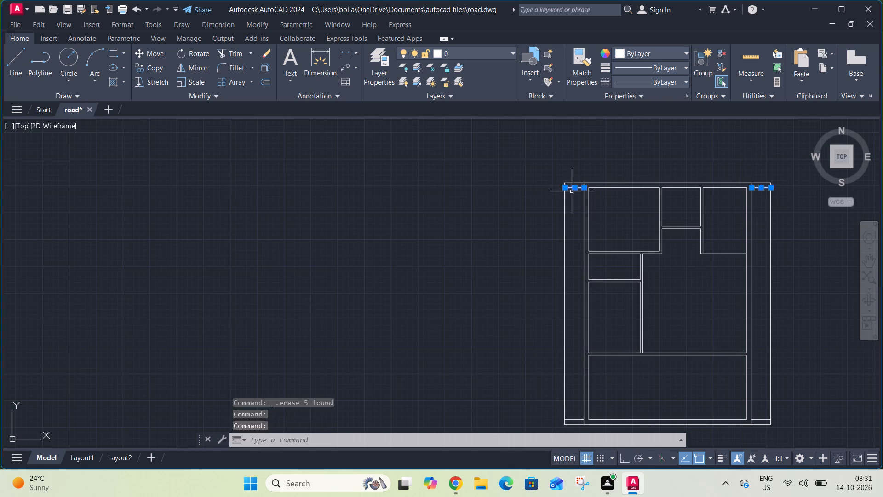
key(Delete)
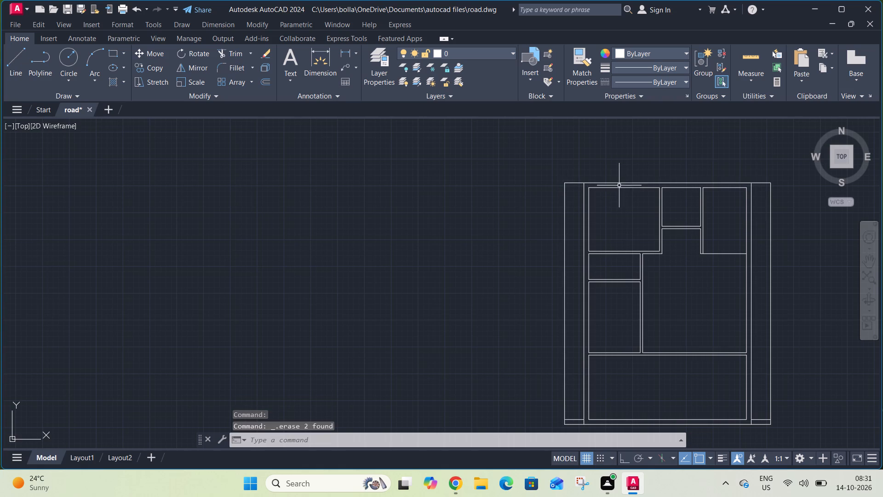
Draw a 4.5" vertical line closing the right end of the lowest horizontal partition along the inner right wall.
middle_drag(712, 218, 648, 211)
key(l)
key(space)
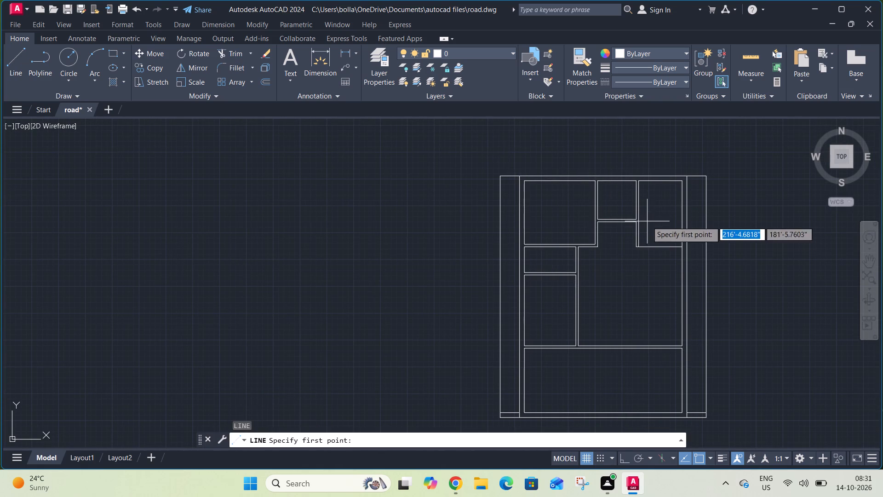
scroll(707, 348, up, 1)
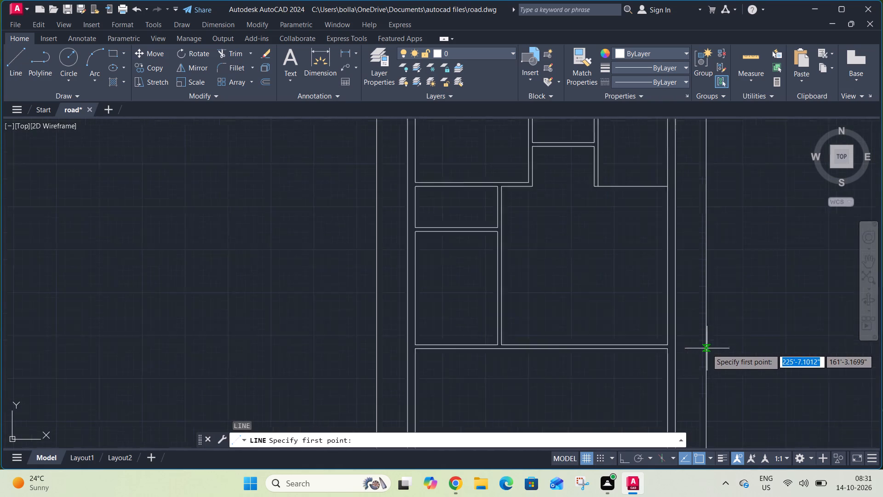
scroll(706, 349, up, 1)
click(645, 342)
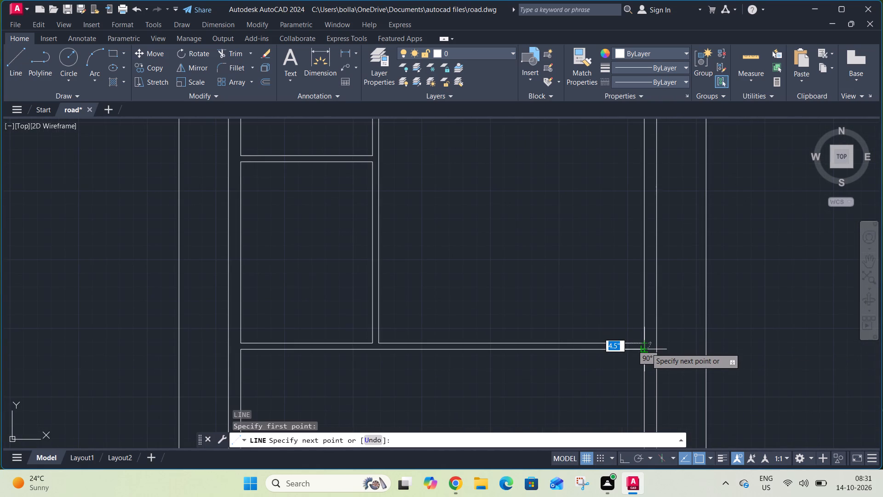
click(646, 348)
key(Escape)
Draw a short vertical line from the inner lower-right wall corner down to the outer bottom wall line.
scroll(645, 300, down, 2)
middle_drag(648, 334, 605, 317)
key(l)
key(space)
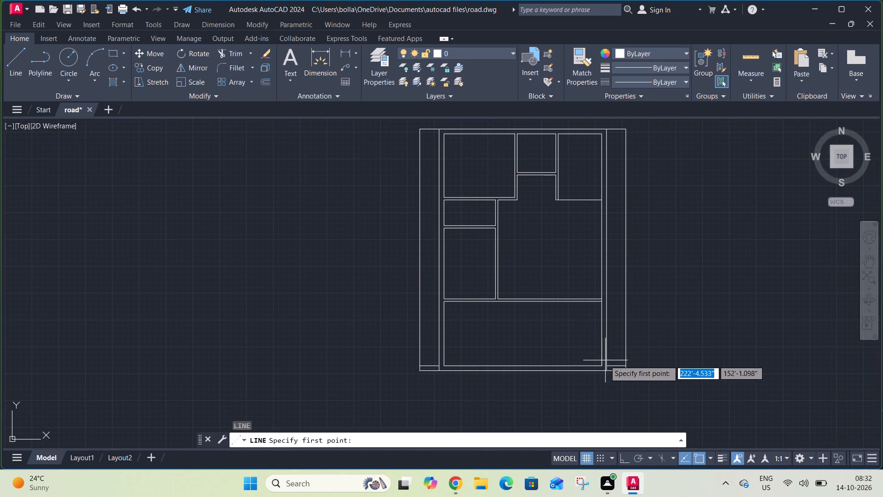
scroll(601, 367, up, 3)
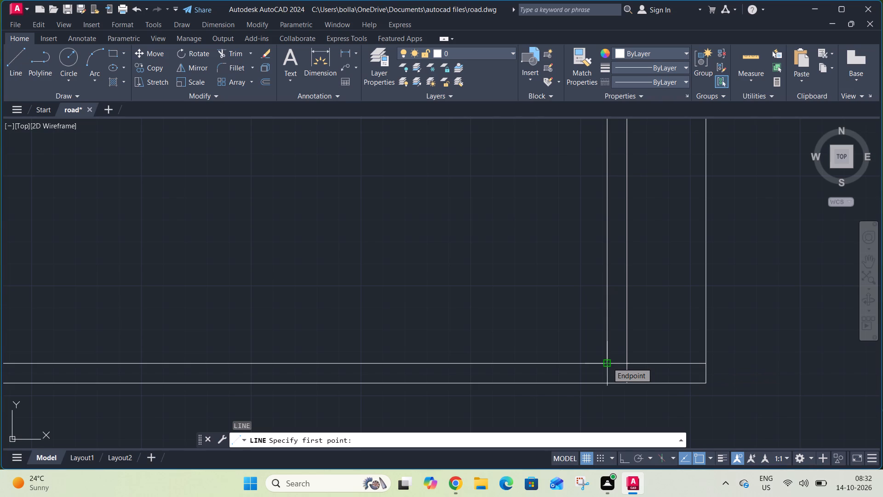
click(608, 363)
click(608, 383)
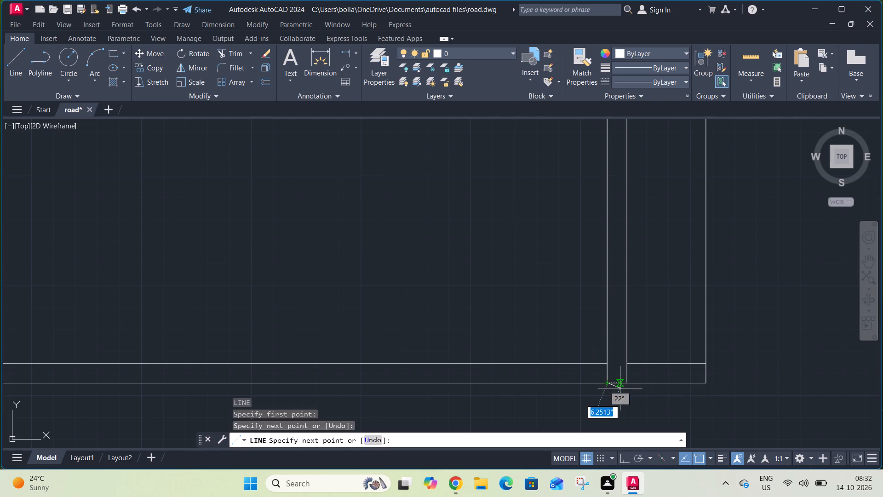
key(Escape)
Offset the line closing the right end of the lowest horizontal partition 9" leftward into the partition.
scroll(608, 368, down, 3)
middle_drag(599, 327, 497, 315)
text(o)
key(space)
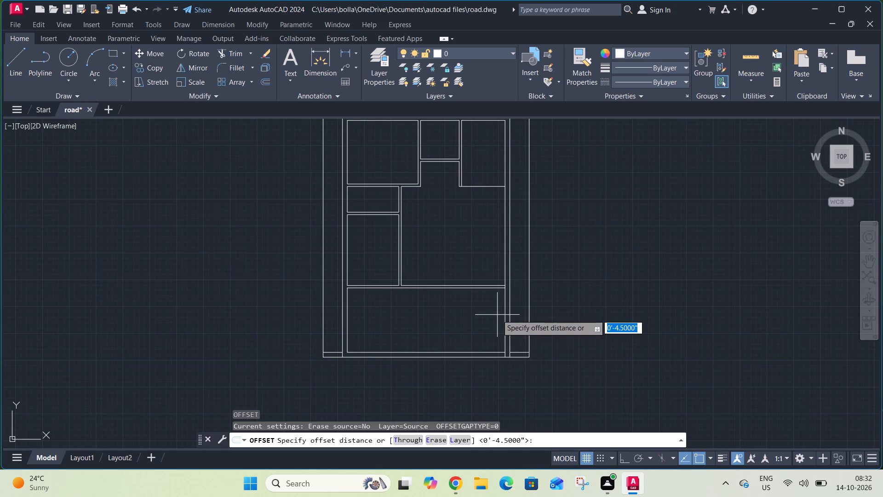
key(9)
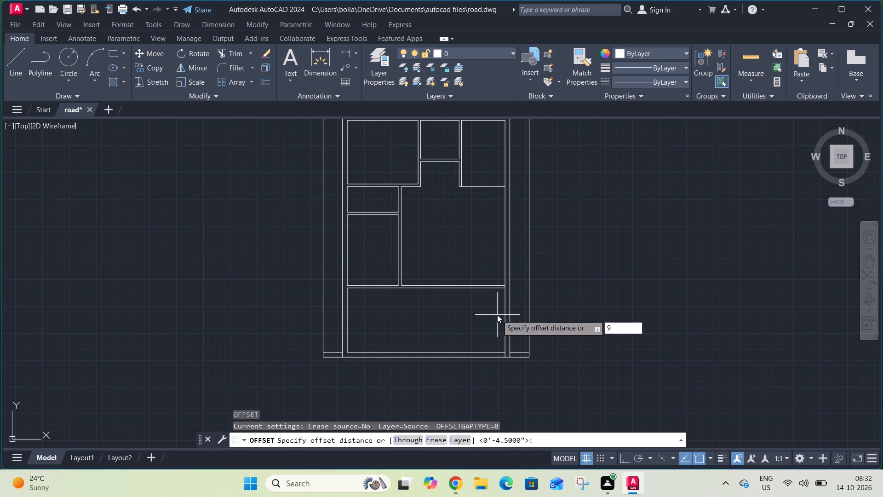
key(shift+quotedbl)
key(Return)
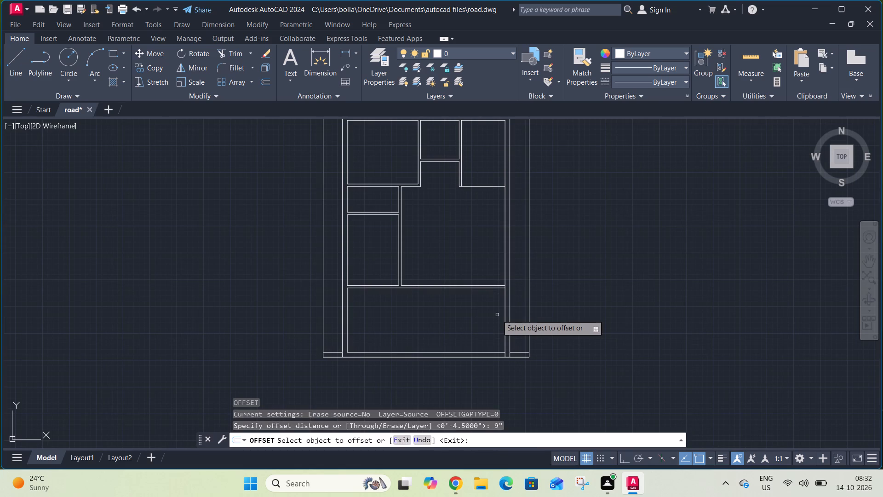
scroll(505, 285, up, 3)
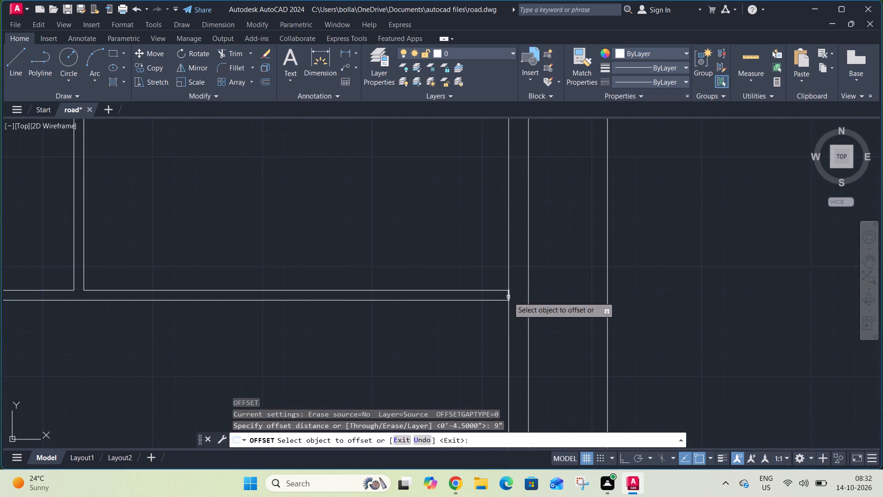
click(508, 297)
click(482, 294)
Offset the short vertical line in the bottom wall's right end leftward twice in succession, 9" each time.
scroll(502, 273, down, 2)
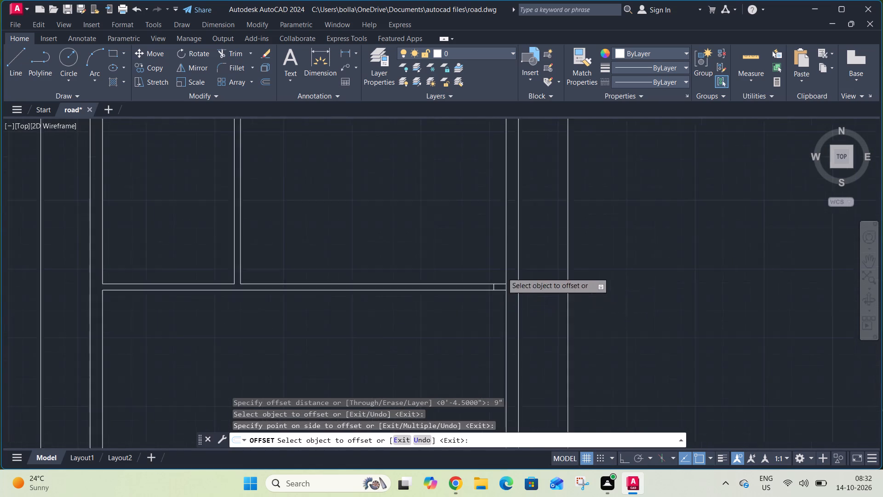
scroll(503, 272, down, 2)
scroll(508, 318, up, 3)
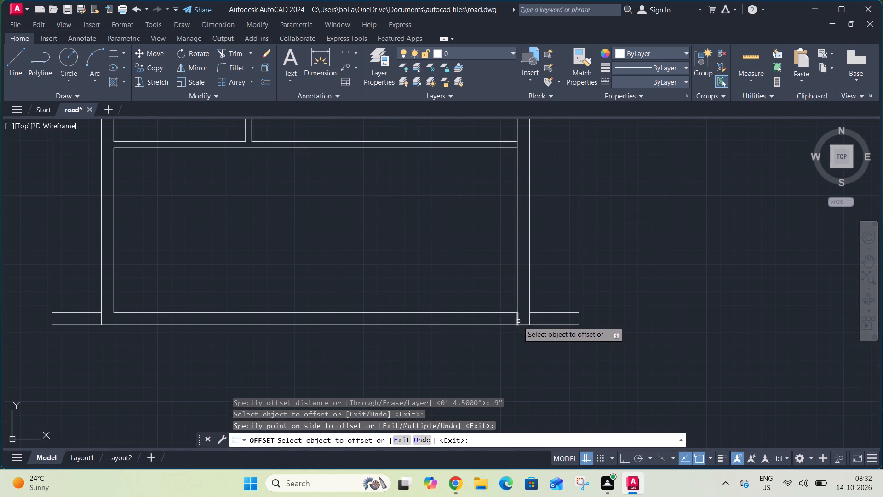
click(516, 320)
click(516, 319)
click(499, 314)
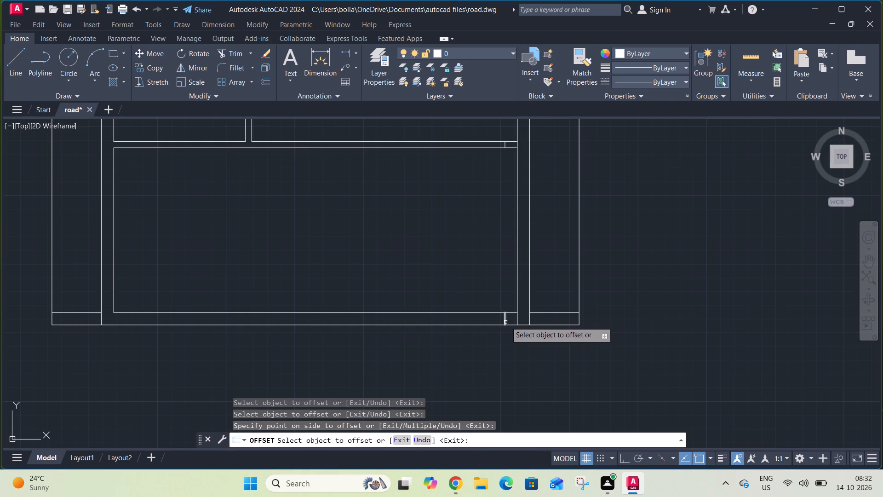
click(506, 320)
click(486, 317)
Offset the inner short line in the lowest horizontal partition another 9" leftward.
click(505, 145)
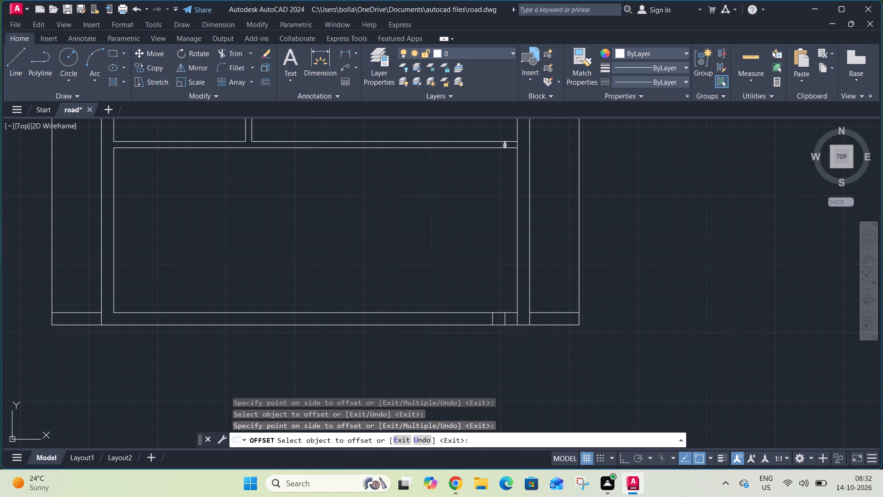
click(488, 147)
key(Escape)
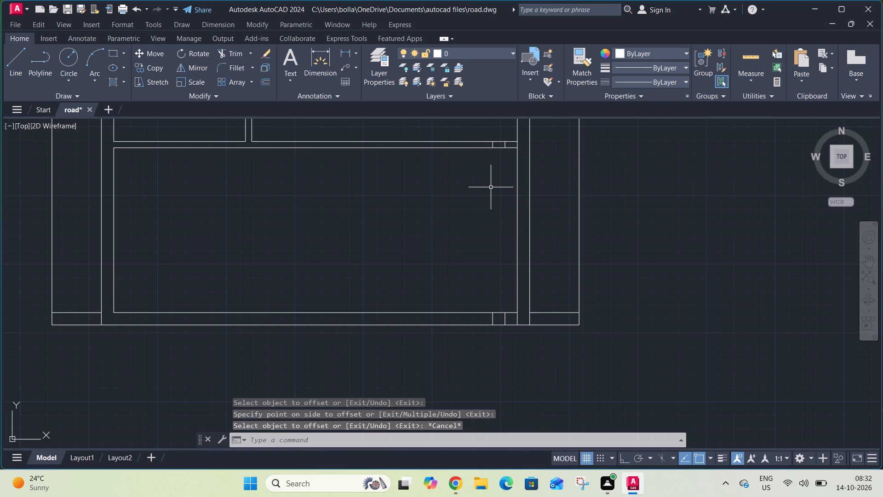
Offset the leftmost short line in both the lowest partition and the bottom wall 3'6" leftward to mark openings.
scroll(491, 190, down, 1)
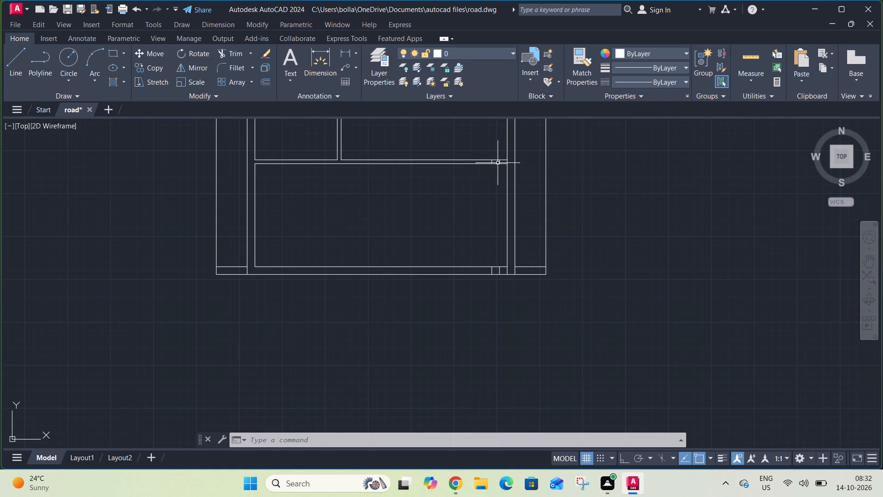
text(o 3'6")
key(Return)
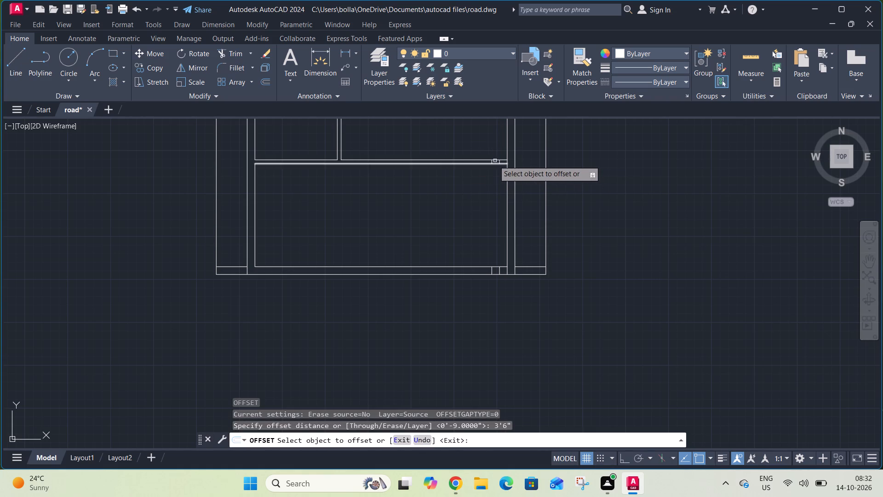
scroll(490, 160, up, 2)
click(494, 164)
click(464, 165)
scroll(463, 162, down, 2)
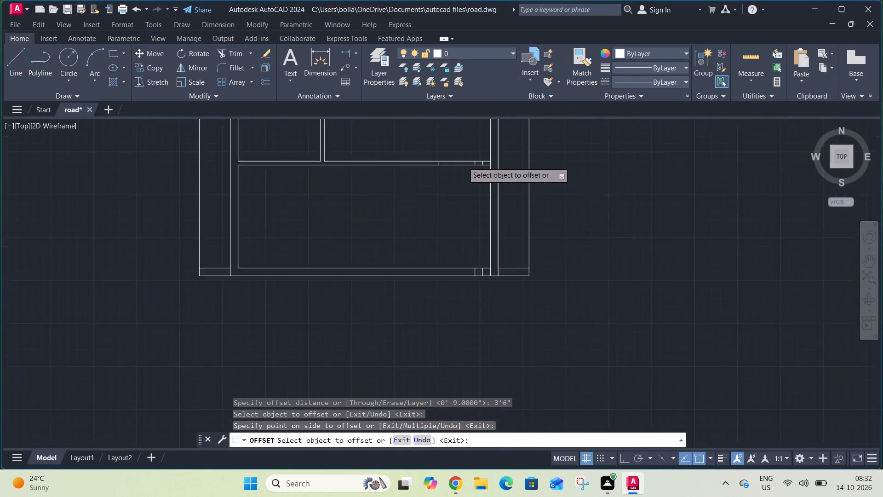
scroll(463, 162, down, 1)
scroll(470, 231, up, 2)
click(472, 229)
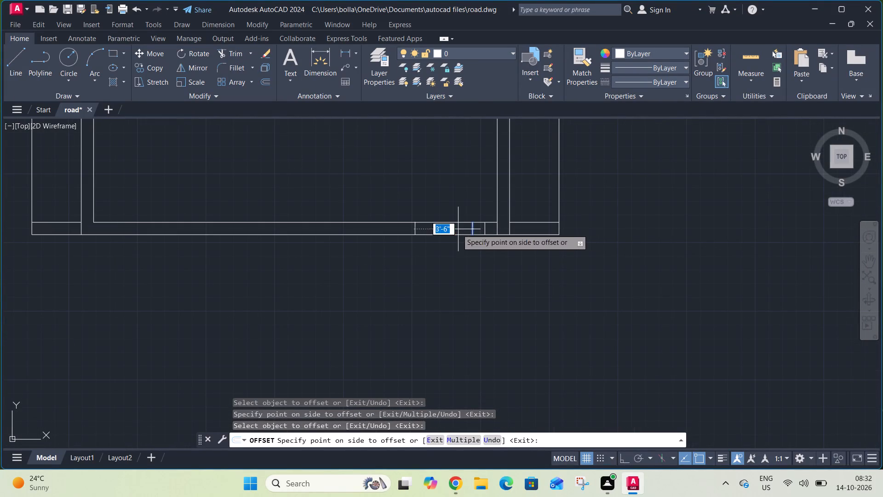
click(456, 229)
key(Escape)
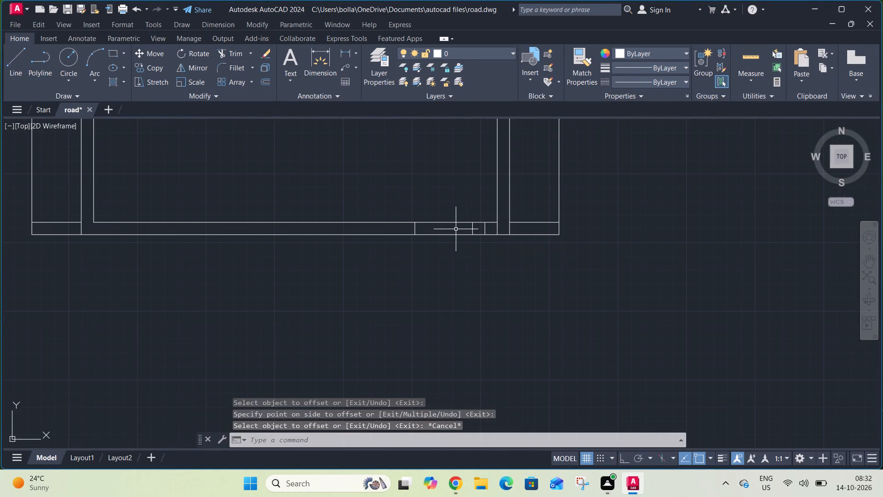
Draw a 4.5" horizontal line across the vertical partition at the upper right corner of the larger lower-left room.
scroll(452, 257, down, 1)
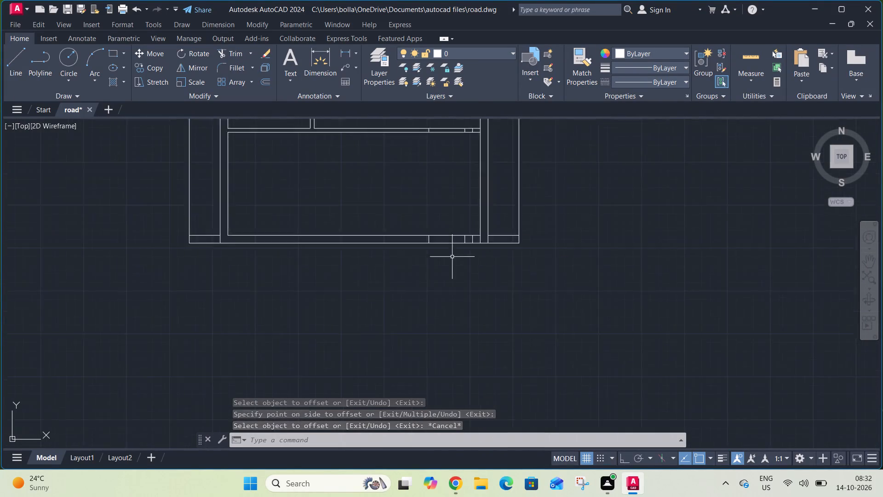
scroll(452, 257, down, 1)
middle_drag(449, 197, 450, 295)
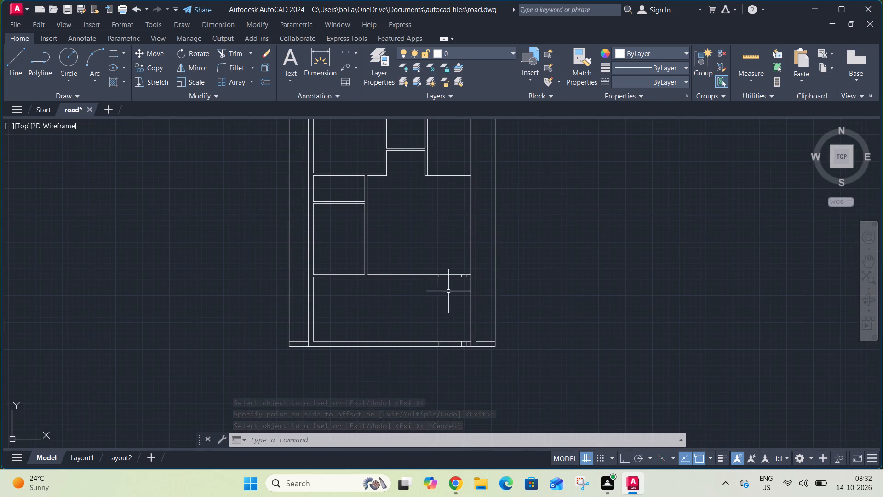
text(l)
key(space)
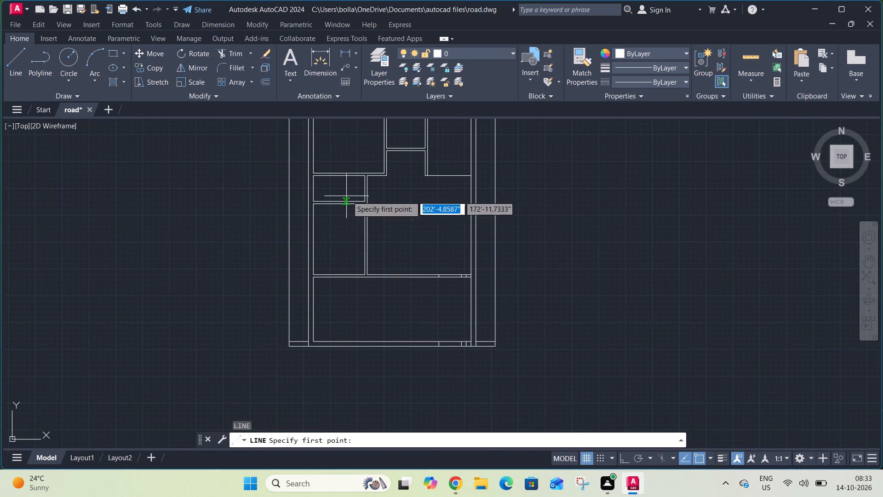
scroll(365, 202, up, 3)
click(363, 208)
click(373, 208)
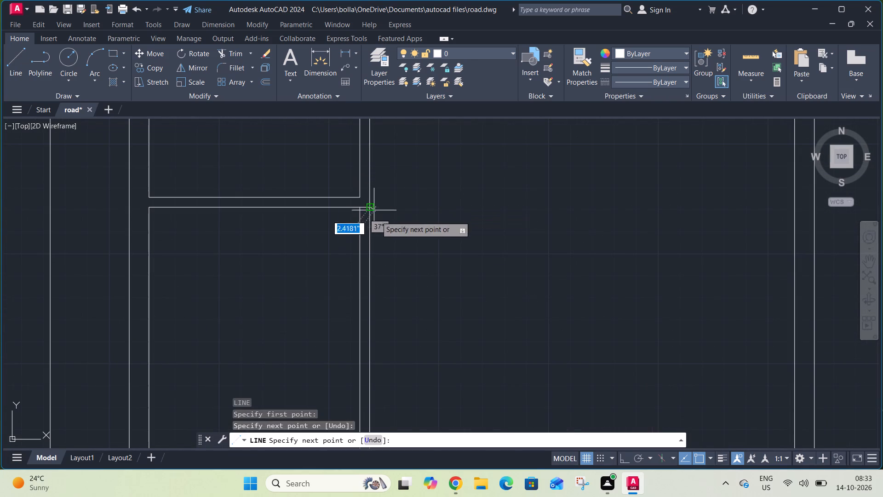
key(Escape)
Offset the short line across the vertical partition 9" downward.
text(o 9")
key(Return)
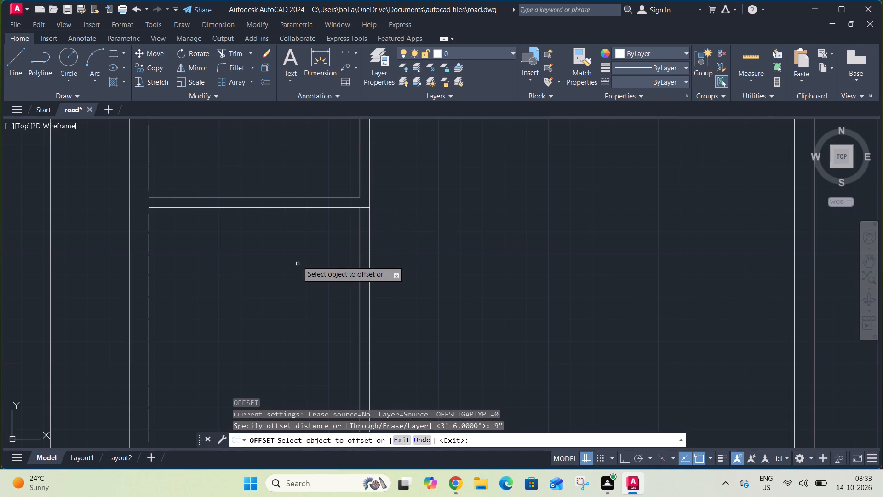
click(366, 207)
click(366, 223)
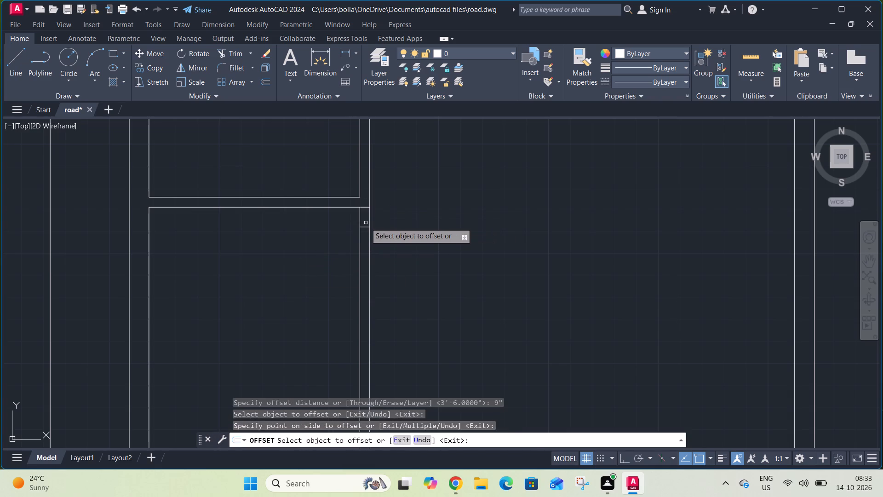
key(Escape)
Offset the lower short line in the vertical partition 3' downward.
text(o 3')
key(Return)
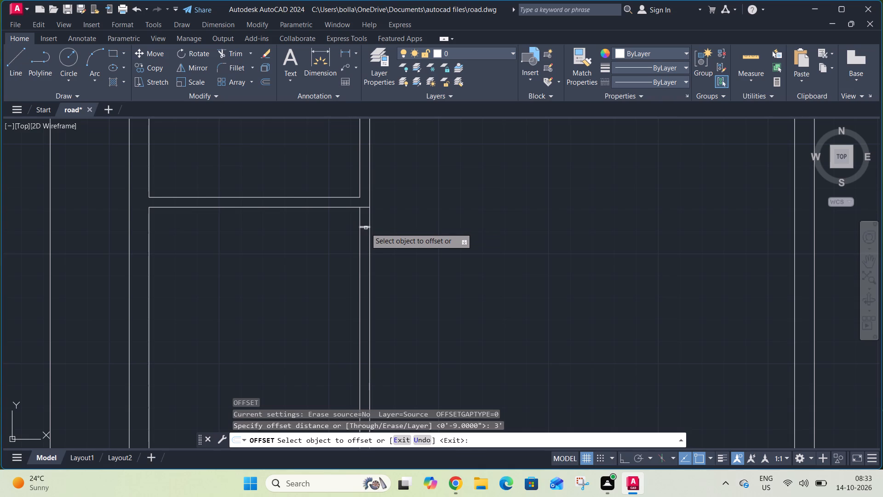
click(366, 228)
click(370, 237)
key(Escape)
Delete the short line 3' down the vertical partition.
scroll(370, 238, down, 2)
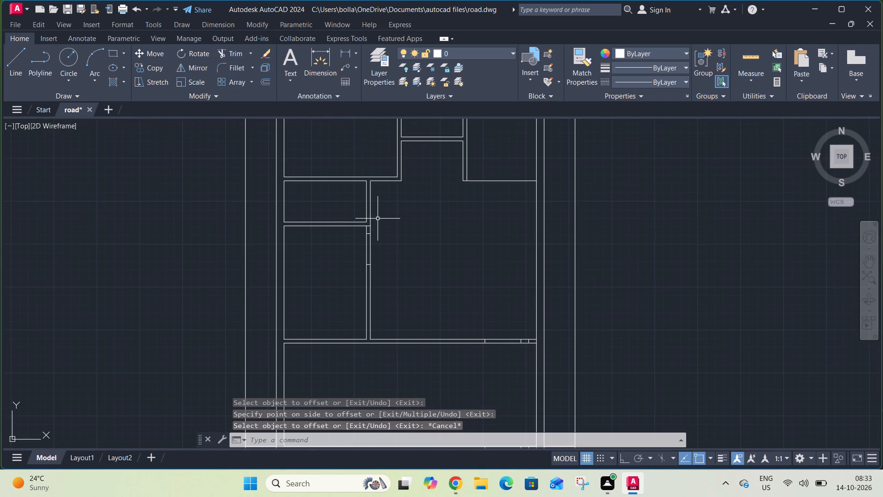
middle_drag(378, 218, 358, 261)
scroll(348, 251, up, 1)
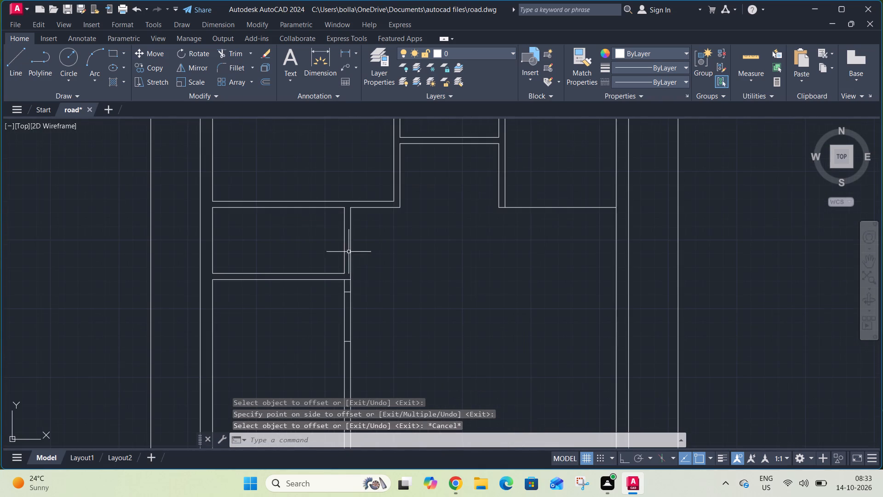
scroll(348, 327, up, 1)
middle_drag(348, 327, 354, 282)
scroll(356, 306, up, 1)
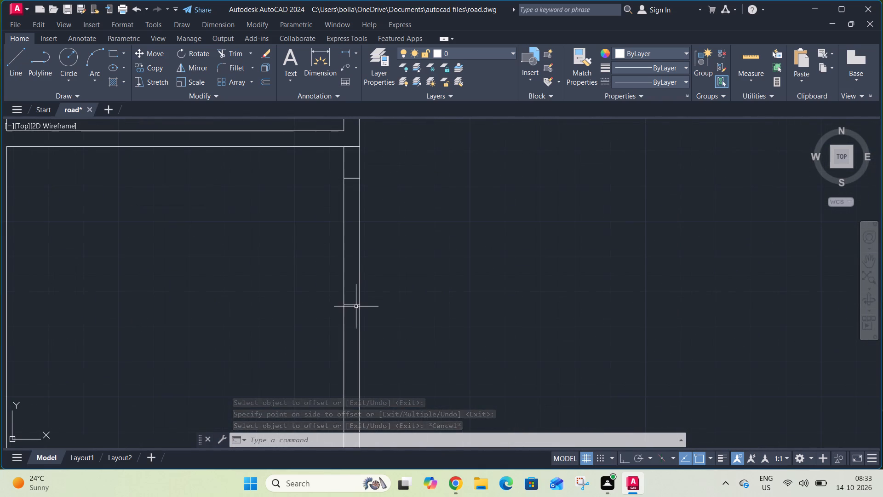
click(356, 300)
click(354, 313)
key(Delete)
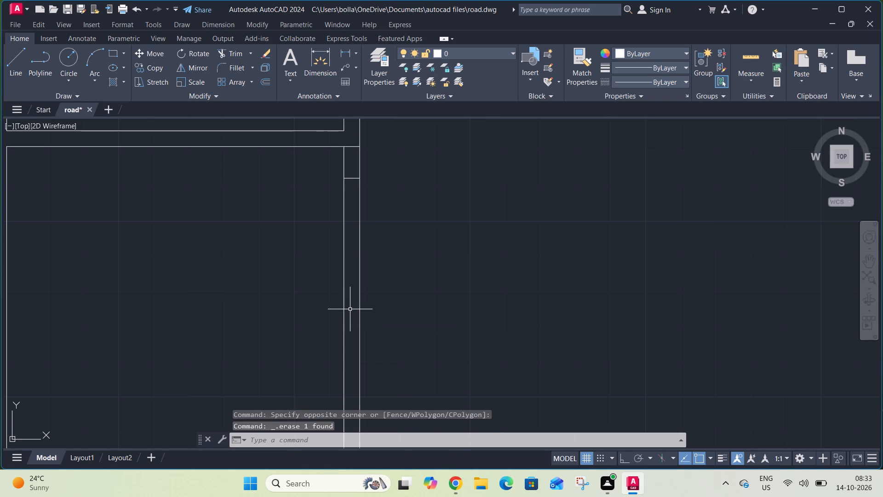
Offset the remaining lower short line in the vertical partition 2'6" downward to mark the opening.
text(o 2')
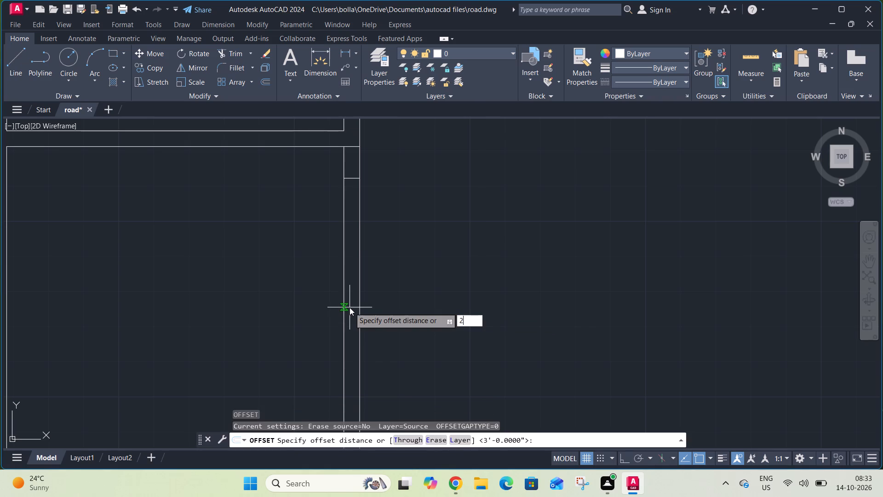
key(6)
key(shift+quotedbl)
key(Return)
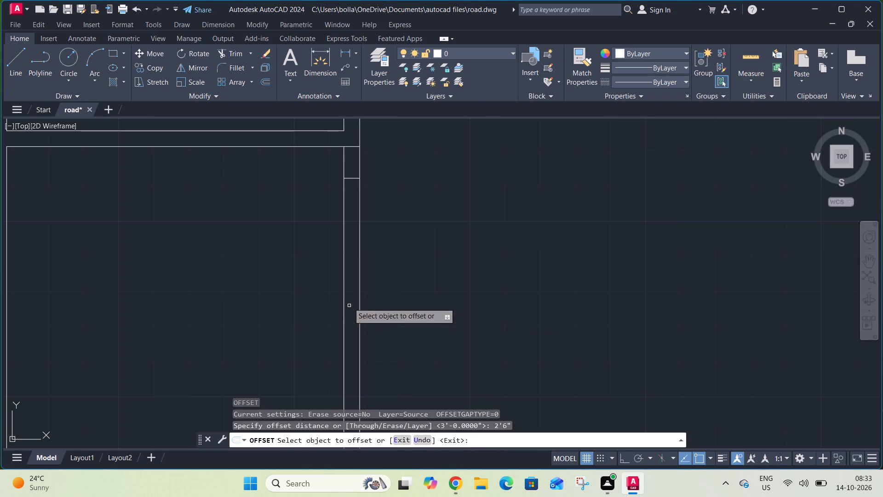
click(350, 176)
click(353, 179)
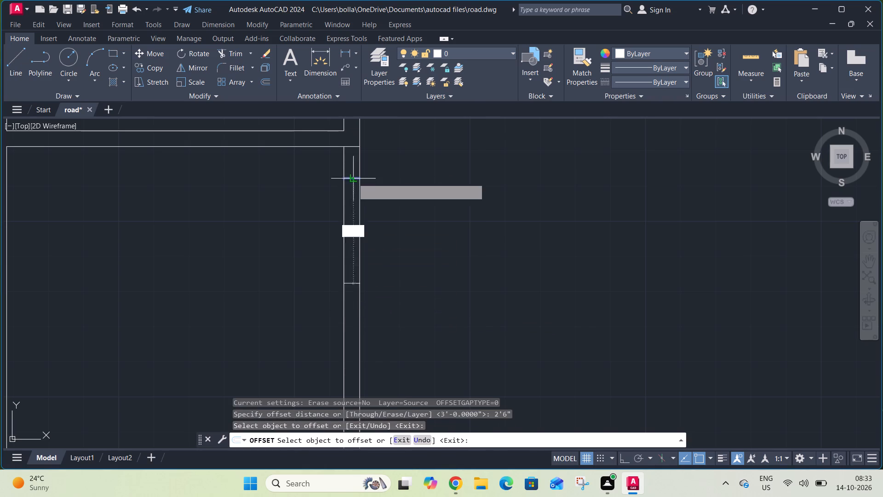
click(352, 196)
key(Escape)
Draw a 4.5" vertical line across the horizontal partition above the small left room, from the room's upper right corner.
scroll(353, 212, down, 2)
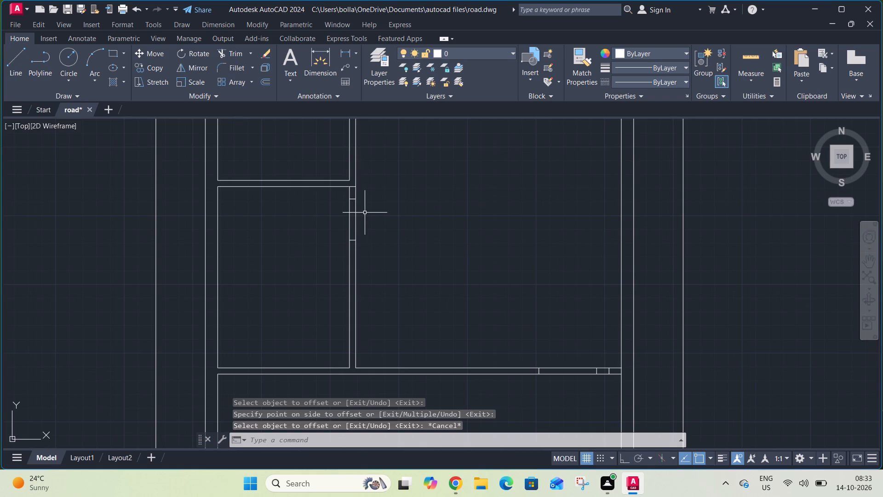
scroll(367, 213, down, 1)
middle_drag(379, 213, 348, 233)
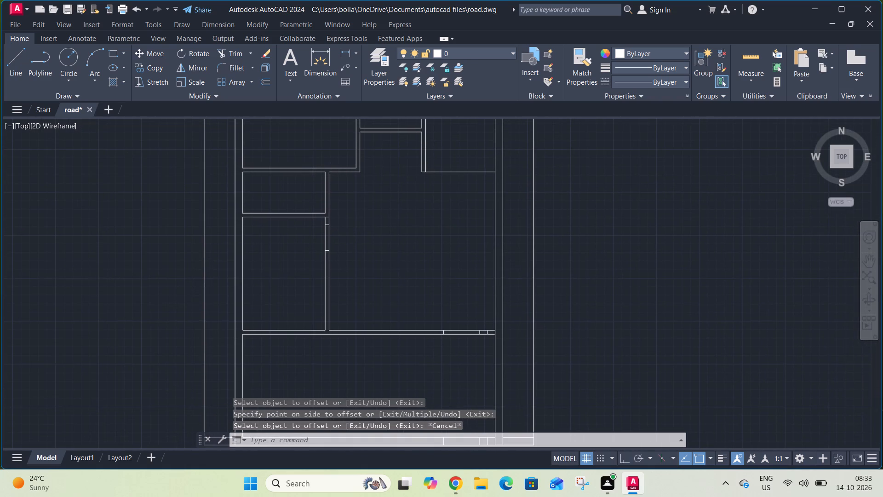
key(l)
key(space)
scroll(323, 173, up, 1)
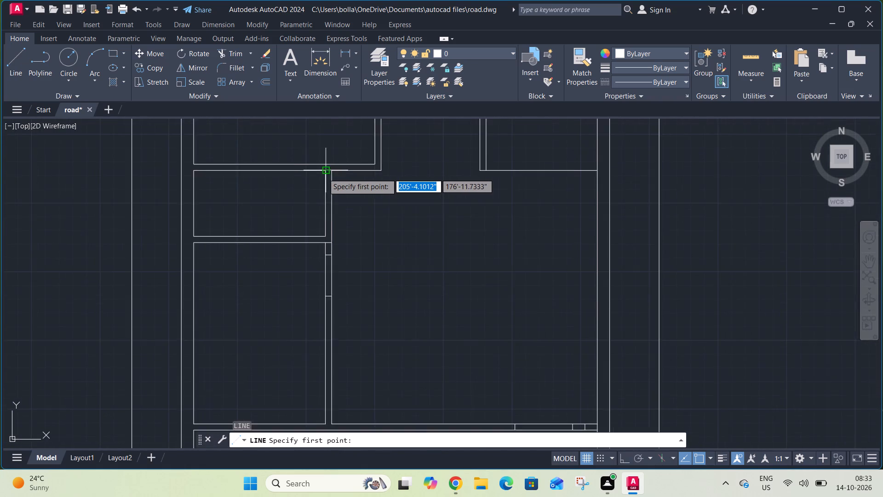
scroll(323, 173, up, 1)
click(324, 170)
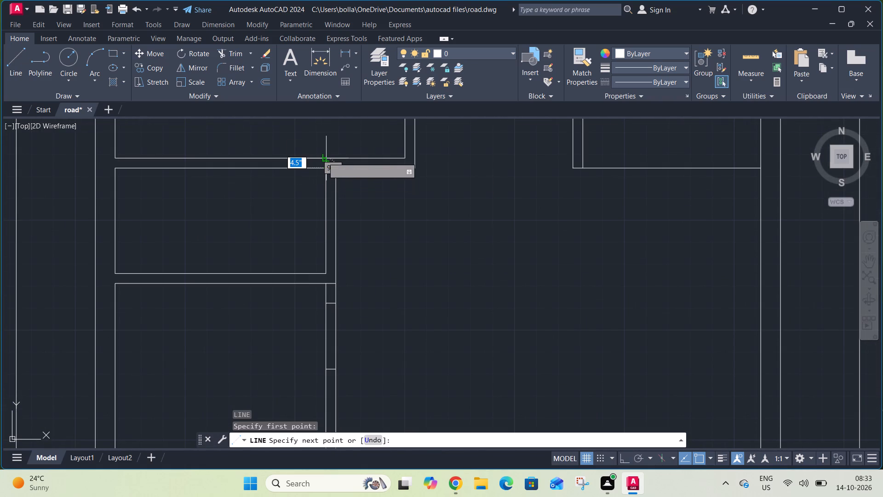
click(323, 157)
key(Escape)
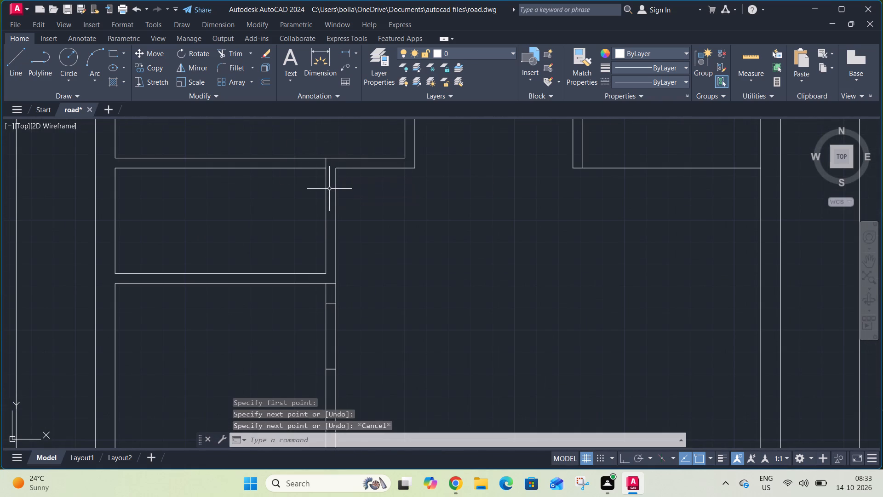
Offset the short vertical line above the small left room's upper right corner 9" toward the left.
text(o)
key(space)
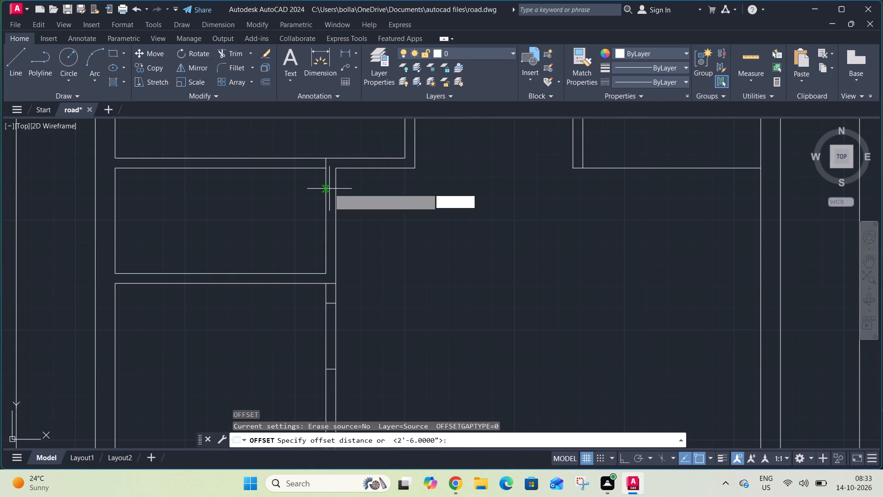
text(9")
key(Return)
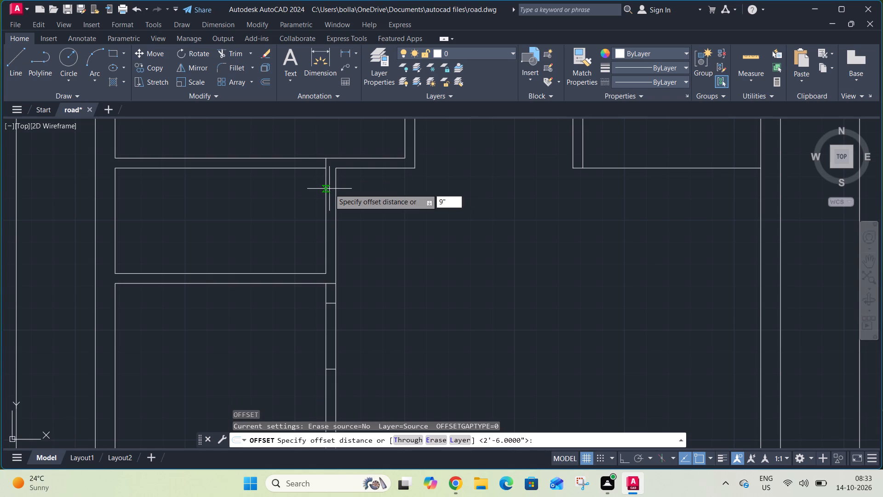
click(326, 163)
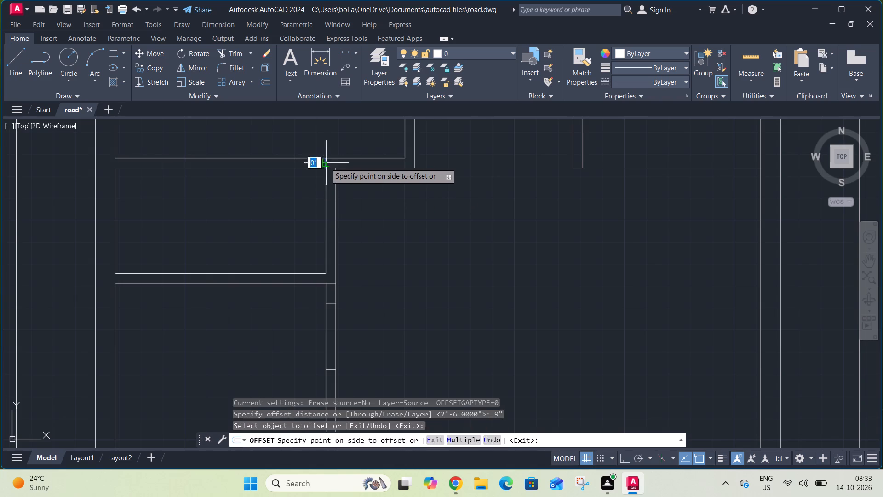
click(306, 166)
key(Escape)
Offset the new short line in the horizontal partition 2'6" to the left to mark the opening.
text(o)
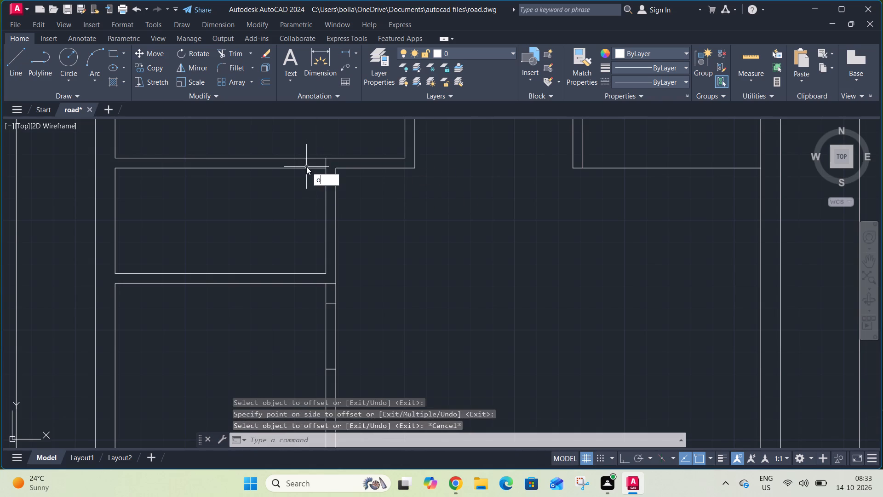
key(space)
text(2'6")
key(Return)
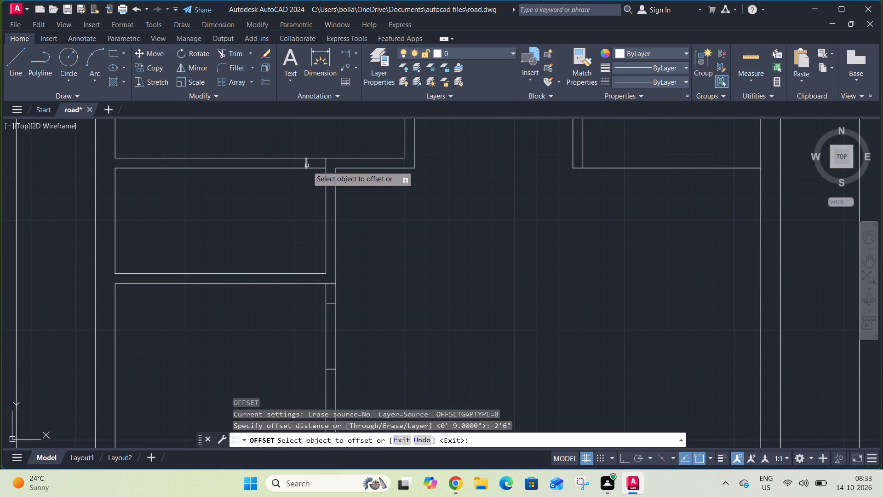
click(307, 166)
click(282, 166)
key(Escape)
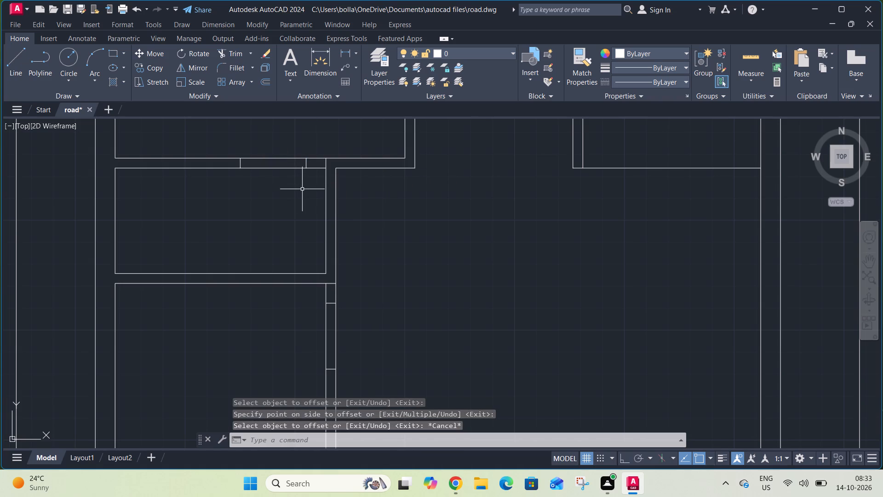
Draw a horizontal line across the vertical partition from the lower right corner of the large upper-left room.
middle_drag(303, 190, 295, 273)
key(l)
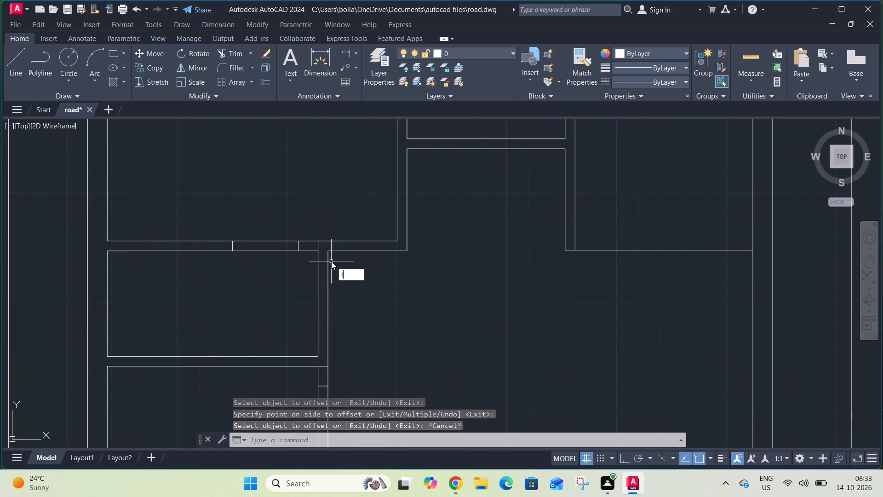
key(space)
scroll(354, 198, up, 1)
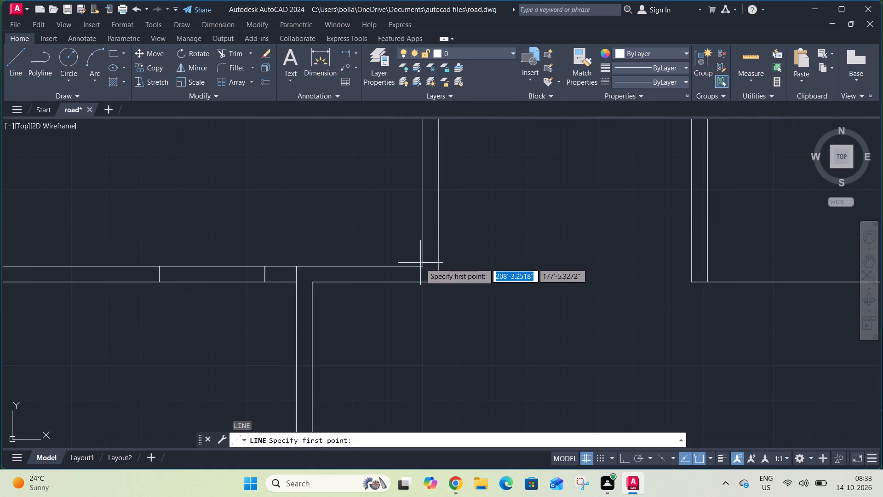
click(421, 265)
click(442, 265)
key(Escape)
Offset the short horizontal line at the large upper-left room's lower right corner 9" upward.
text(o 9")
key(Return)
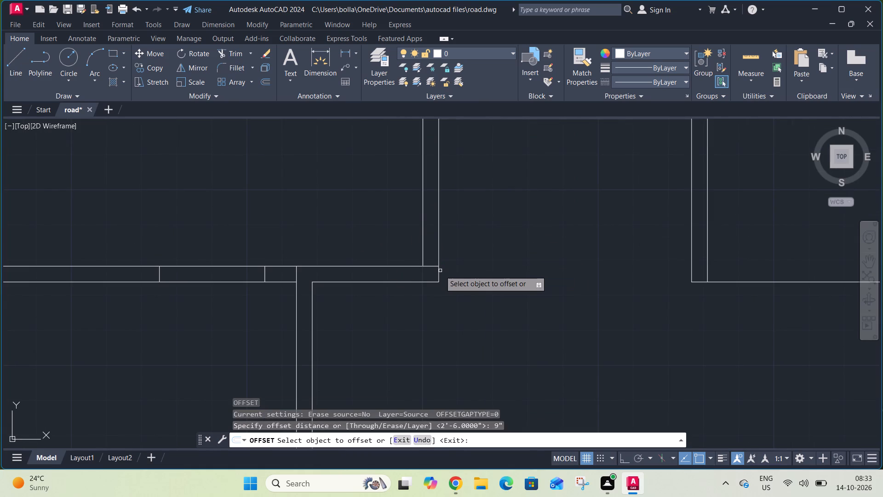
drag(432, 266, 432, 261)
click(432, 252)
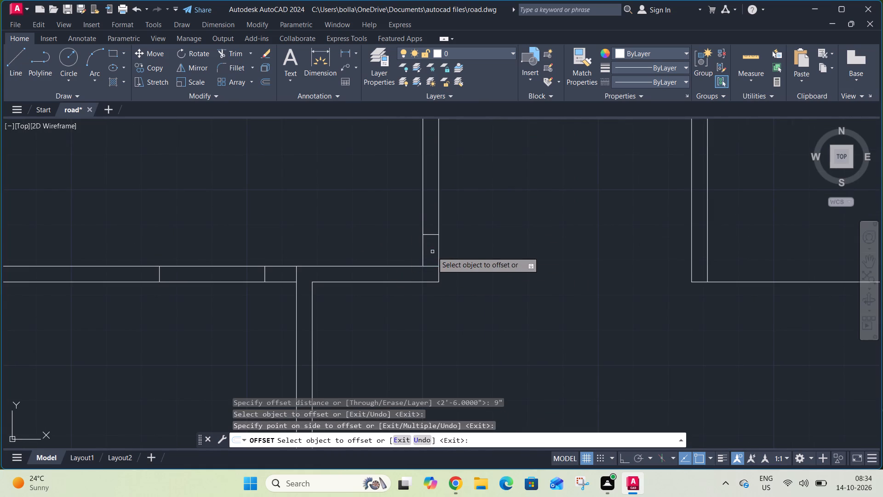
key(Escape)
Offset the new short line in the large upper-left room's right partition 3' upward to mark the opening.
text(o 3;')
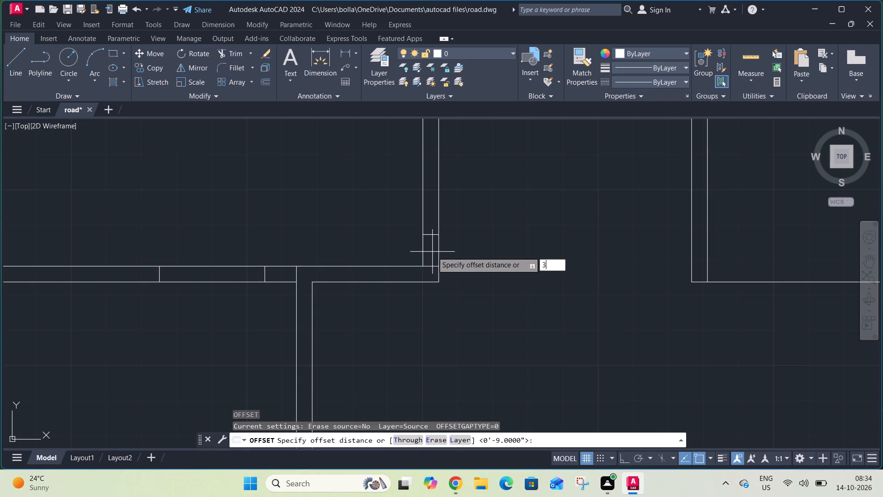
key(BackSpace)
key(apostrophe)
key(BackSpace)
key(BackSpace)
key(apostrophe)
key(Return)
drag(428, 234, 428, 230)
click(428, 215)
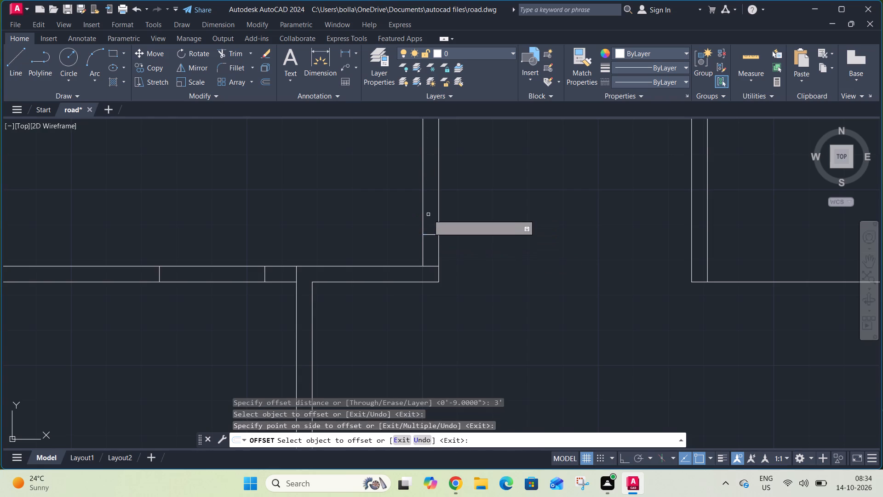
scroll(431, 218, down, 3)
key(Escape)
Move the two short opening lines in the large upper-left room's right partition 4.5" downward.
scroll(432, 189, up, 1)
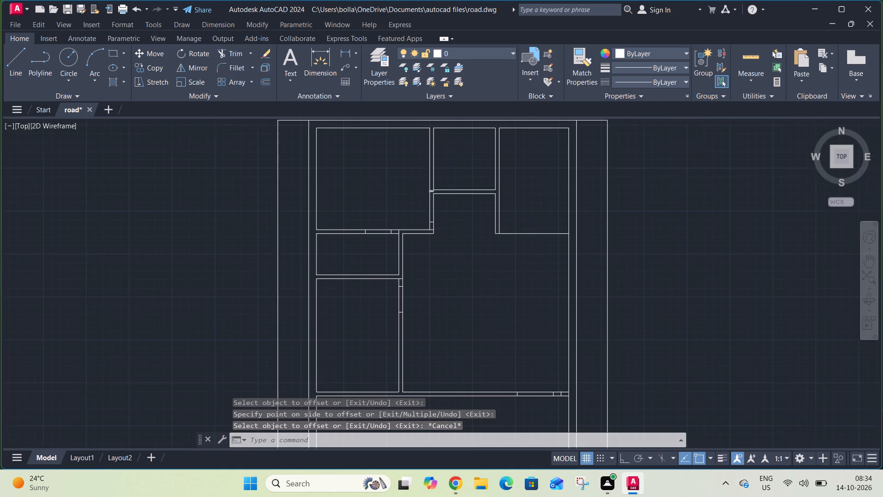
scroll(432, 189, up, 1)
click(432, 189)
click(431, 197)
scroll(436, 273, up, 2)
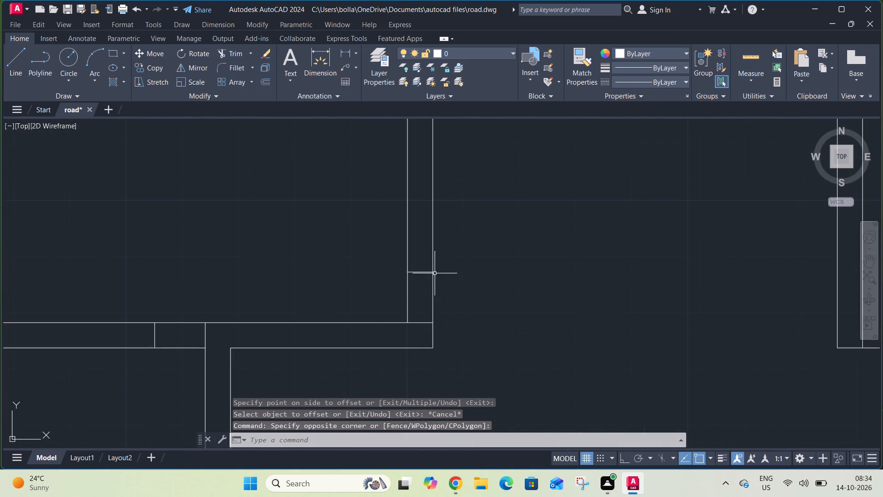
click(423, 266)
click(421, 280)
key(m)
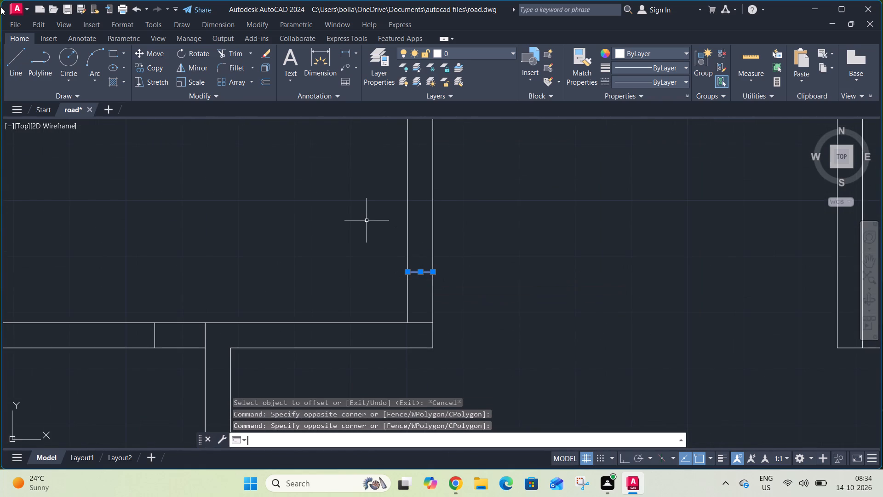
key(space)
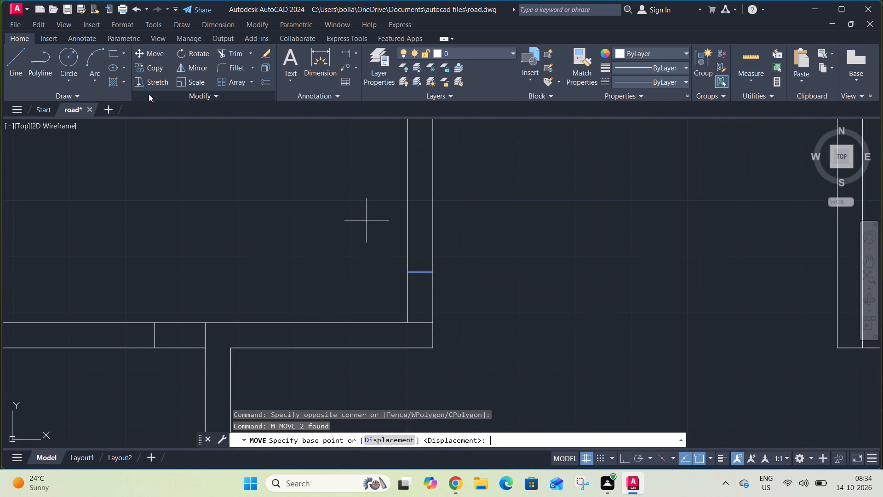
click(436, 271)
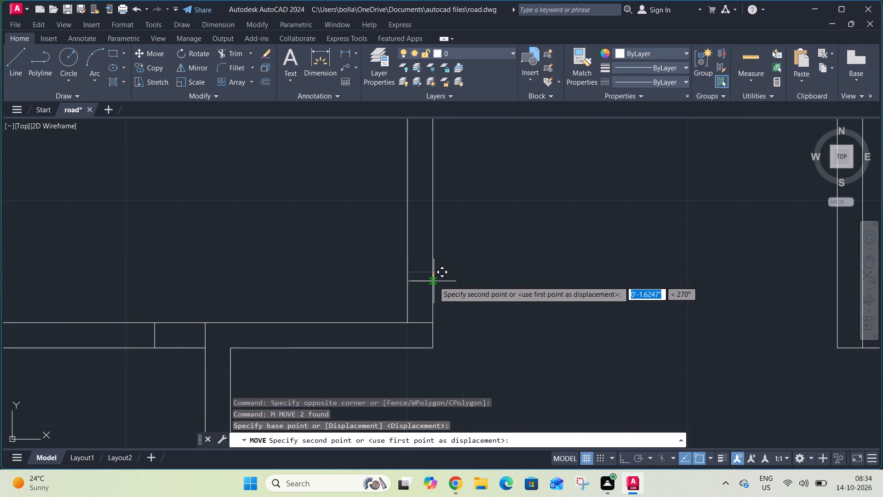
text(4.5")
key(Return)
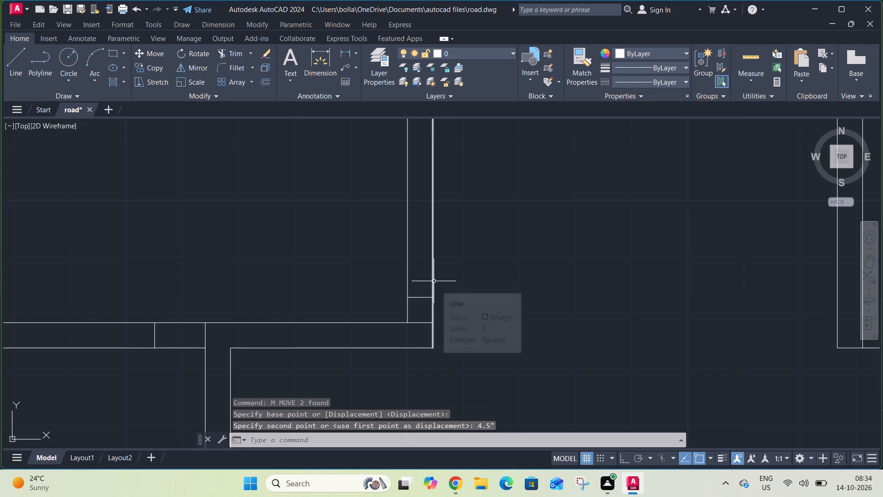
Draw a 4.5" vertical line across the horizontal partition below the top middle room, at the partition's midpoint.
scroll(413, 248, down, 2)
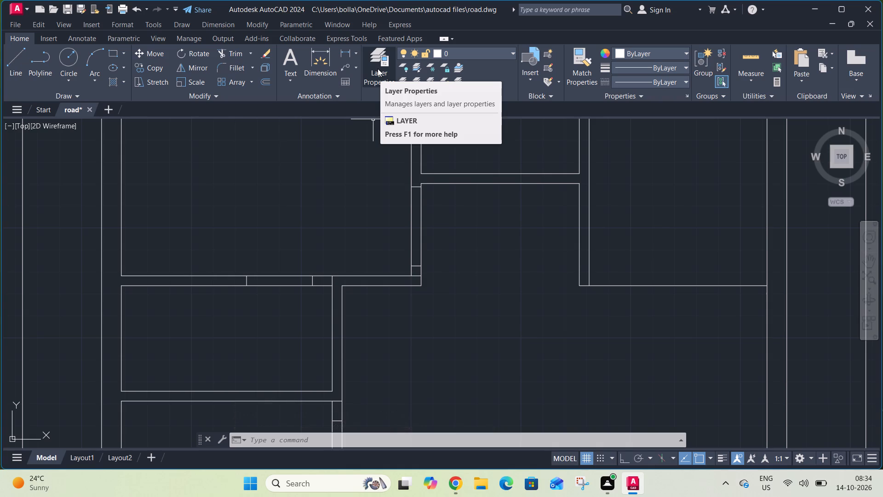
scroll(444, 163, down, 1)
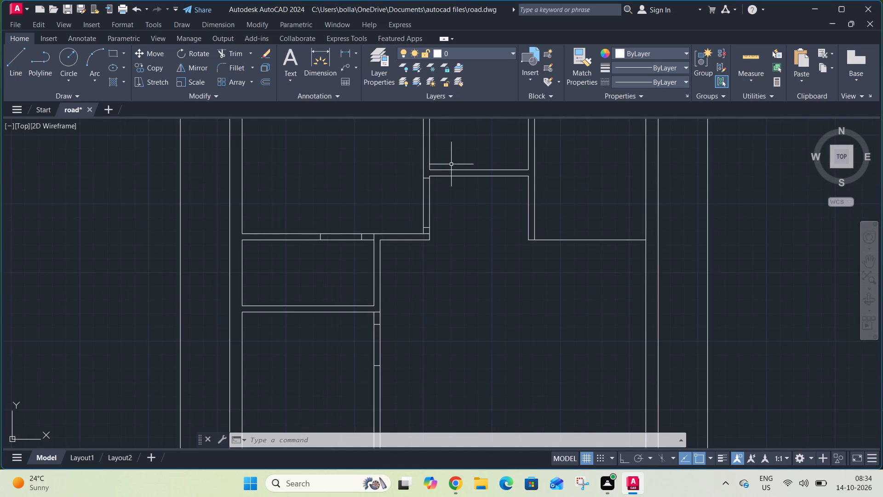
middle_drag(451, 164, 344, 257)
text(l)
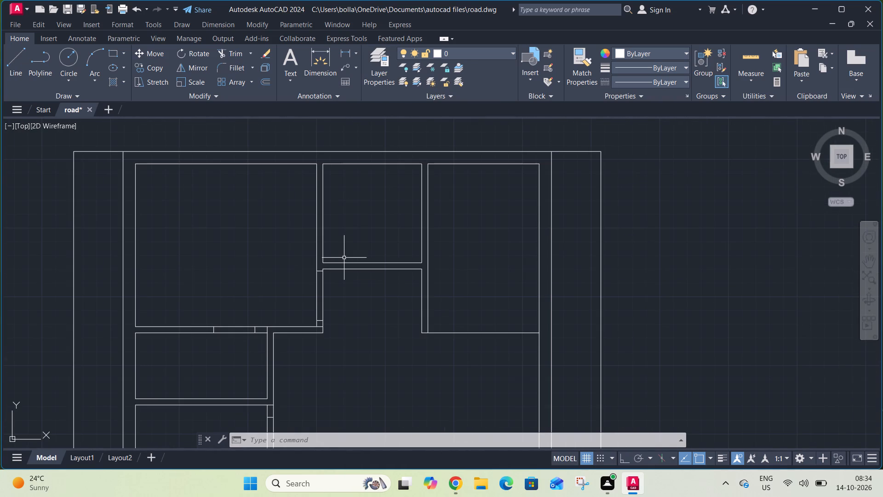
key(space)
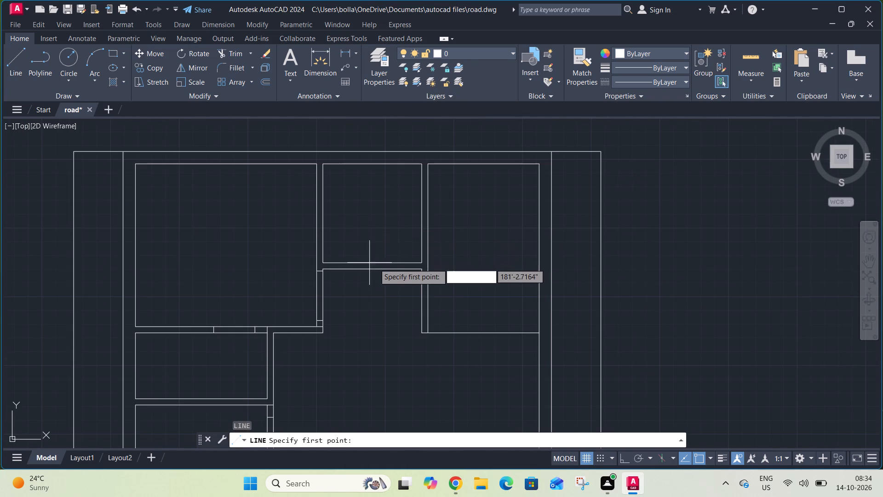
click(371, 263)
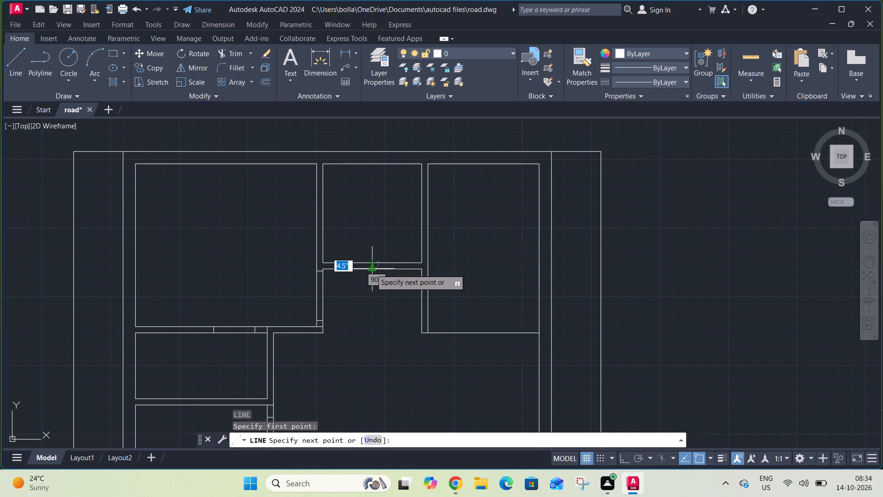
click(371, 269)
key(Escape)
Offset the midpoint line in the partition below the top middle room 1'3" to both sides.
scroll(373, 268, up, 2)
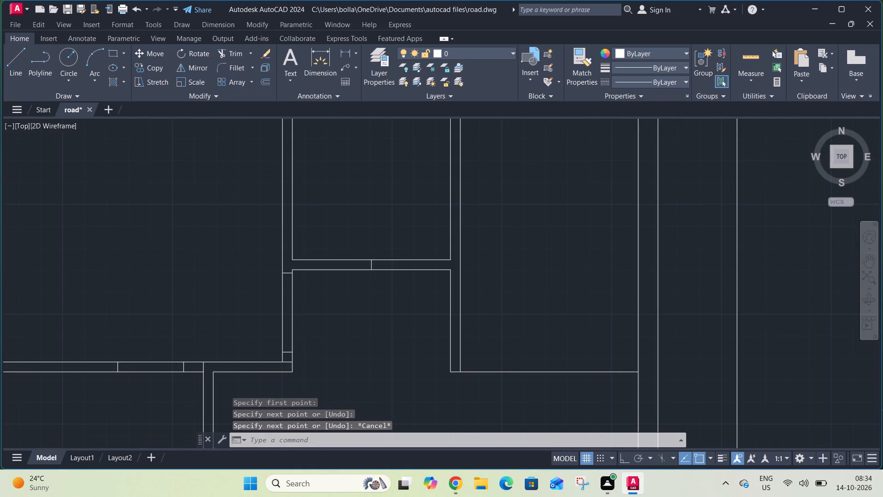
text(o)
key(space)
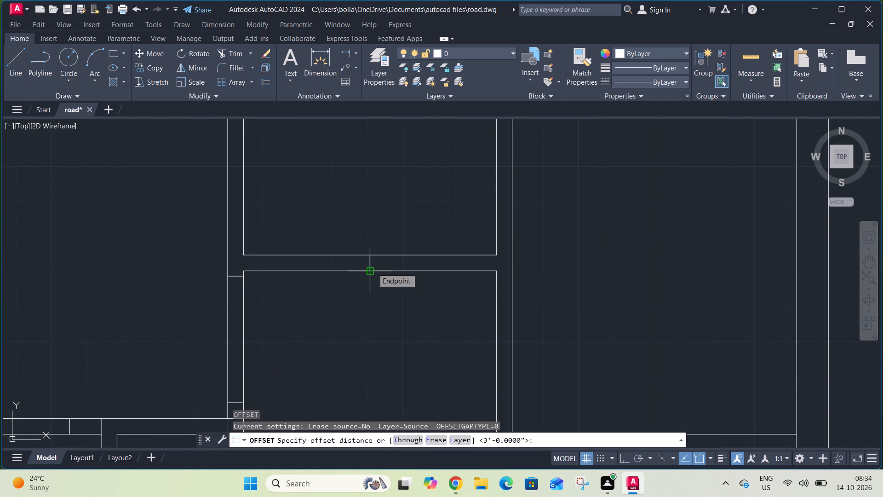
text(1'3")
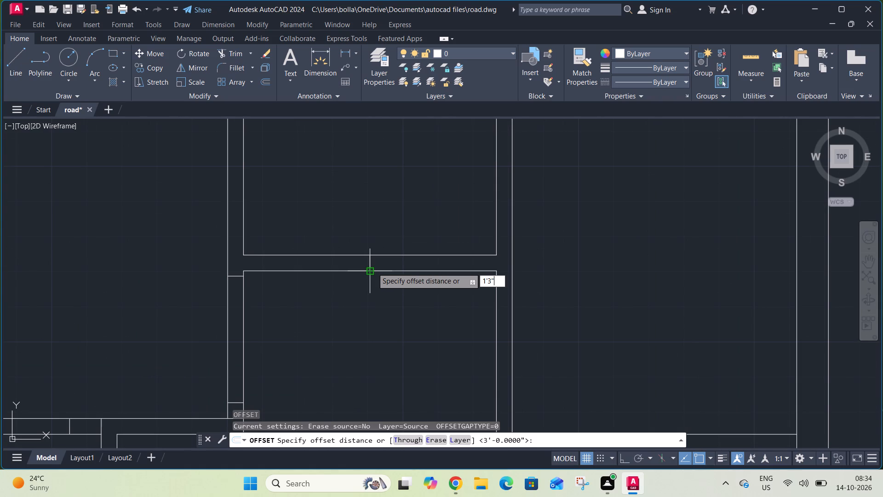
key(Return)
click(372, 263)
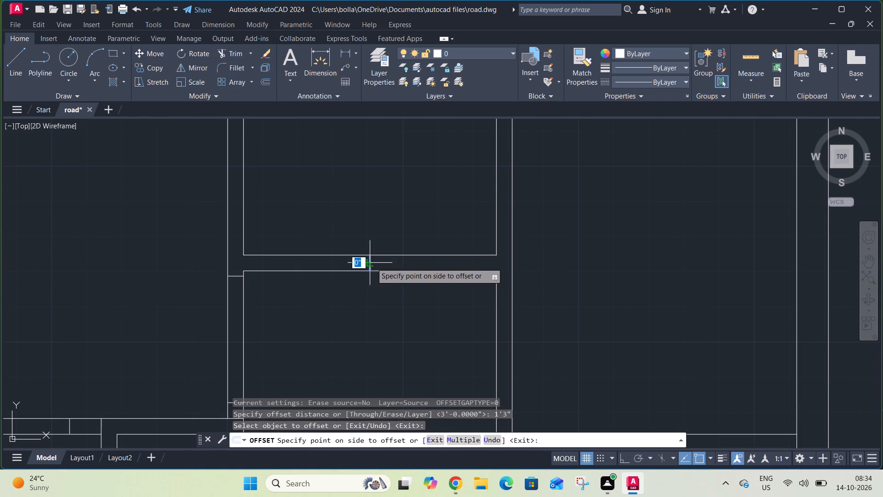
click(385, 261)
click(370, 264)
click(346, 264)
key(Escape)
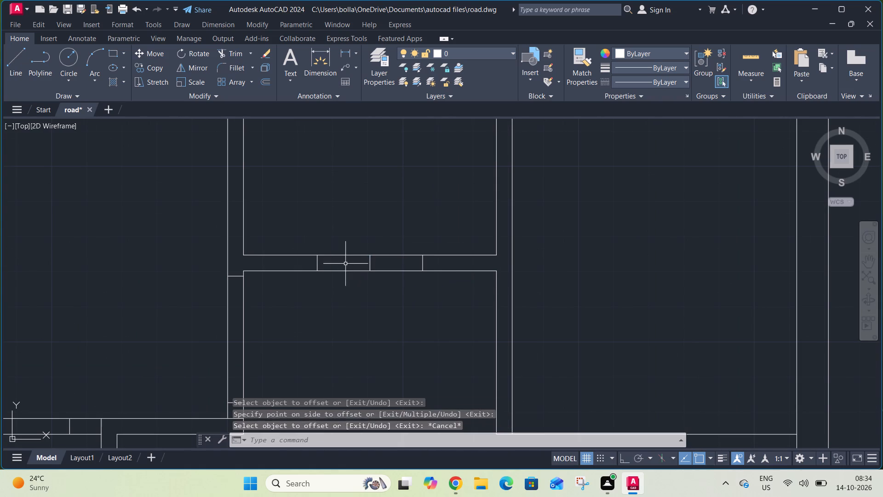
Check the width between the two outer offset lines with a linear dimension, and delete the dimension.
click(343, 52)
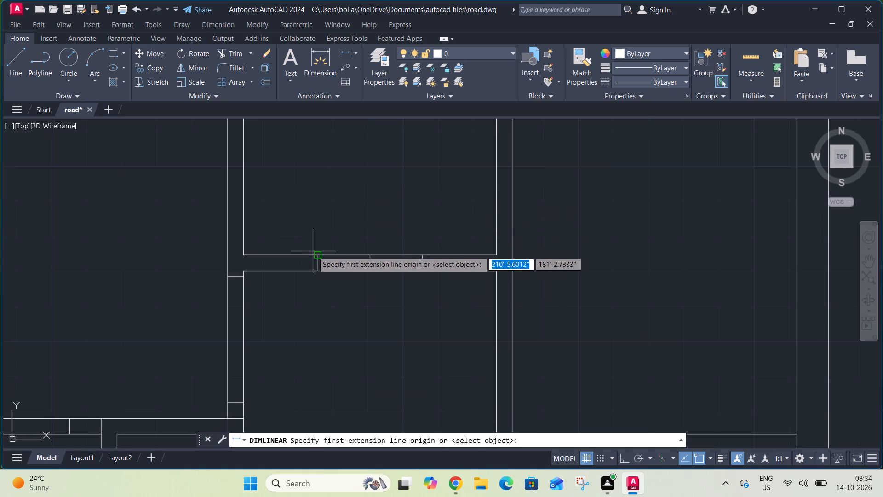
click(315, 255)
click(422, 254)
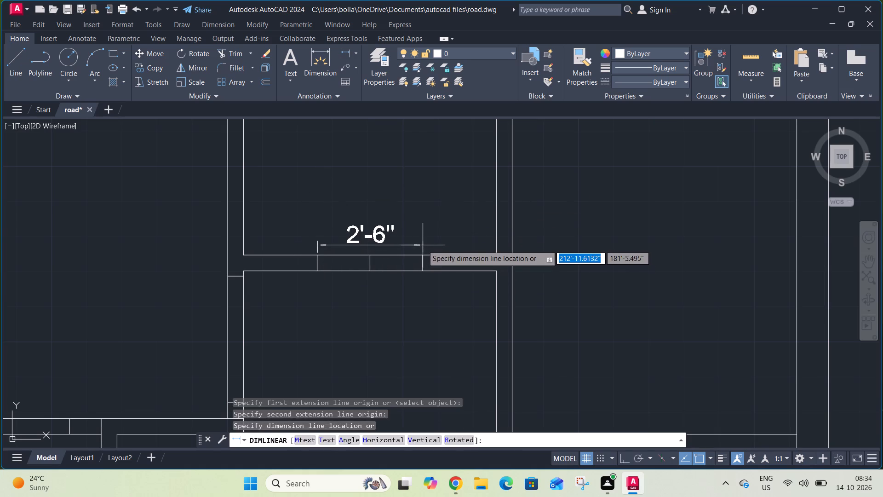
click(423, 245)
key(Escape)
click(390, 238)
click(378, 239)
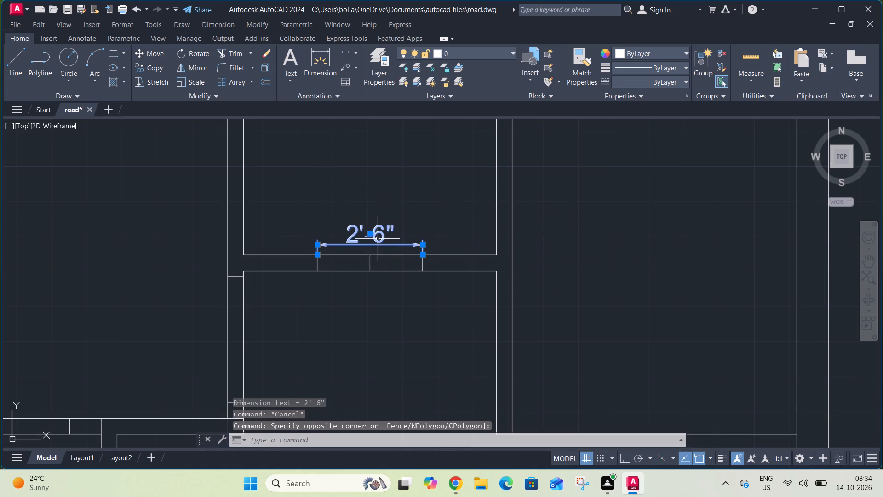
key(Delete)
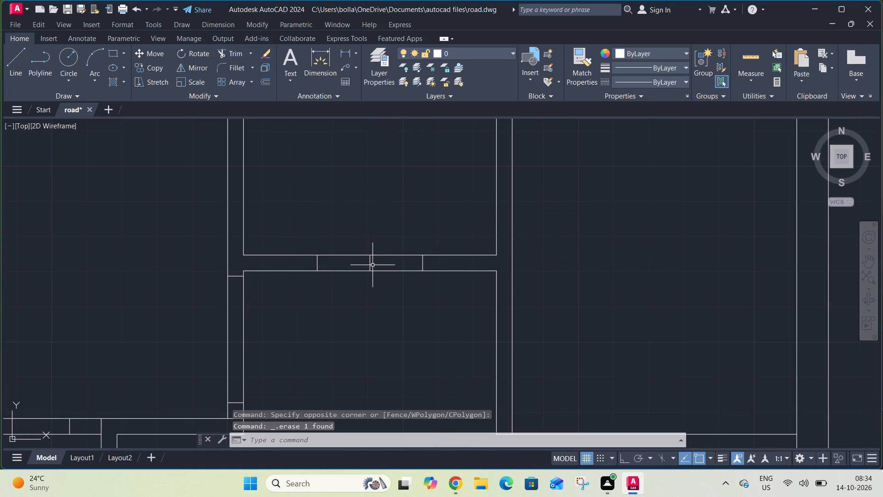
Delete the short midpoint line between the two opening lines in the partition below the top middle room.
click(373, 265)
click(367, 268)
key(Delete)
Trim the wall lines across the 3'6" openings in the bottom outer wall and the horizontal partition above it.
scroll(417, 260, down, 3)
middle_drag(431, 269, 430, 268)
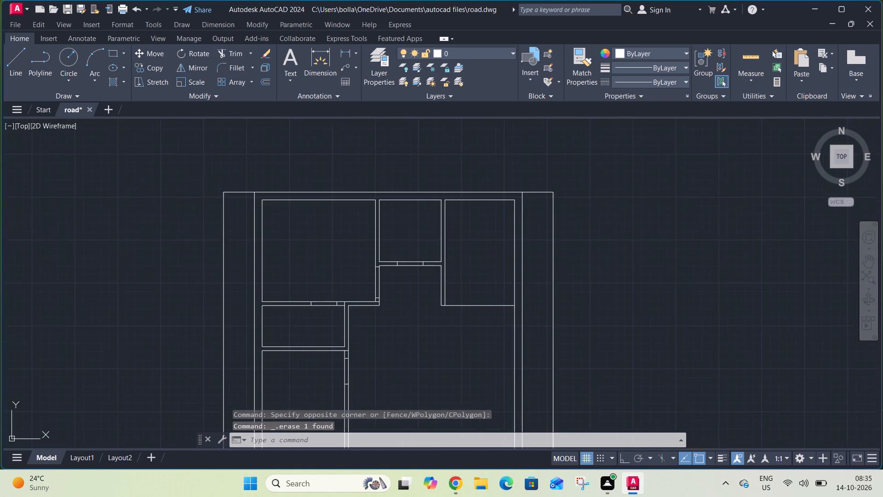
middle_drag(430, 268, 340, 232)
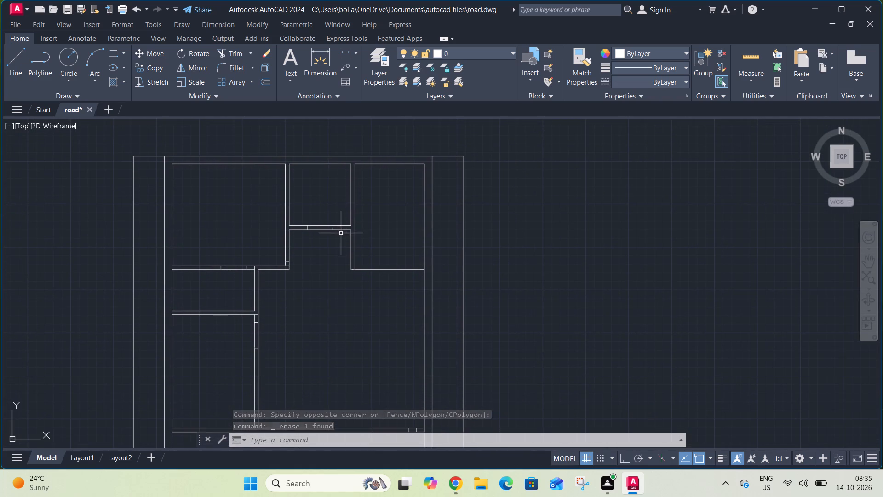
scroll(372, 225, down, 2)
key(t)
key(t)
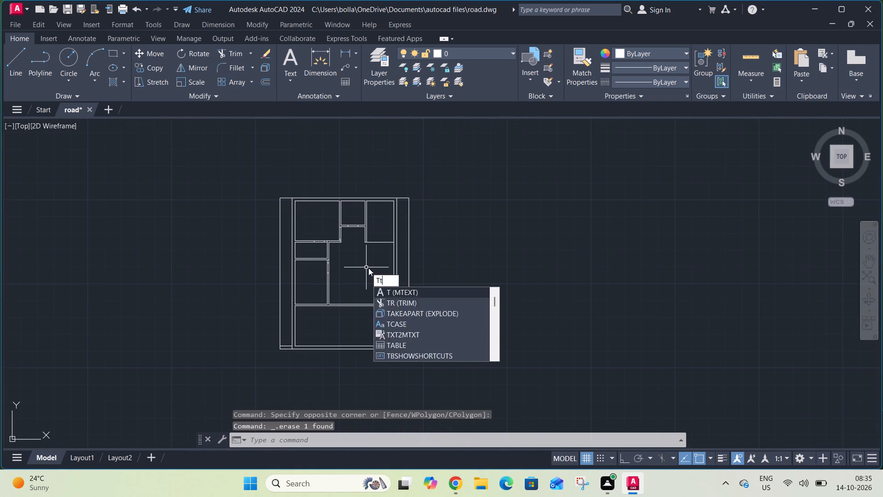
key(BackSpace)
text(r)
key(space)
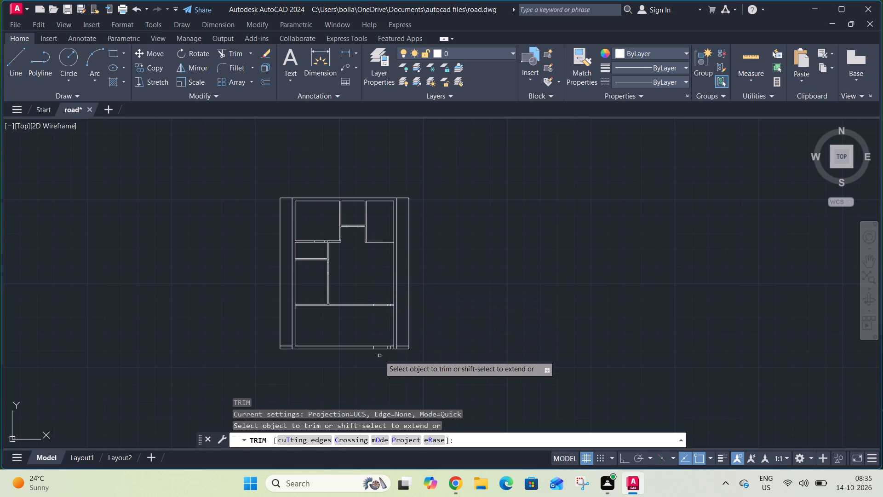
click(380, 356)
click(380, 343)
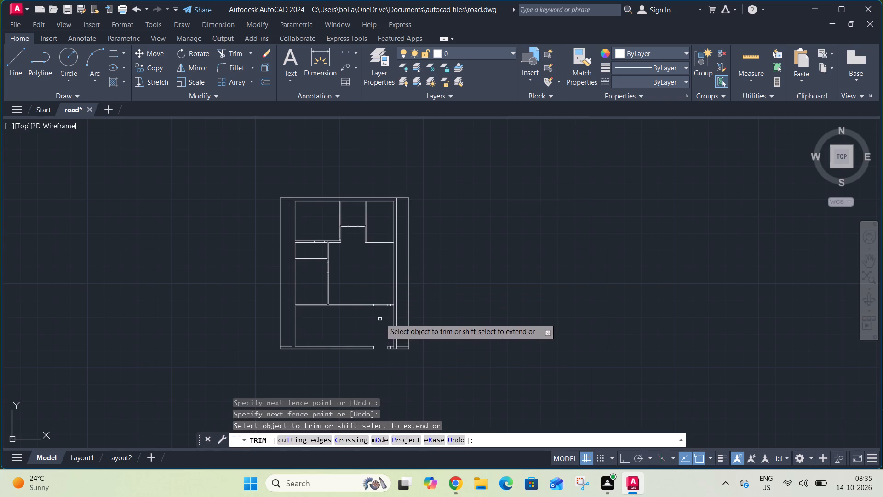
click(380, 316)
click(380, 298)
Trim the leftover short cross lines and wall-junction segments beside the openings in the bottom outer wall and the partition above it.
scroll(393, 306, up, 4)
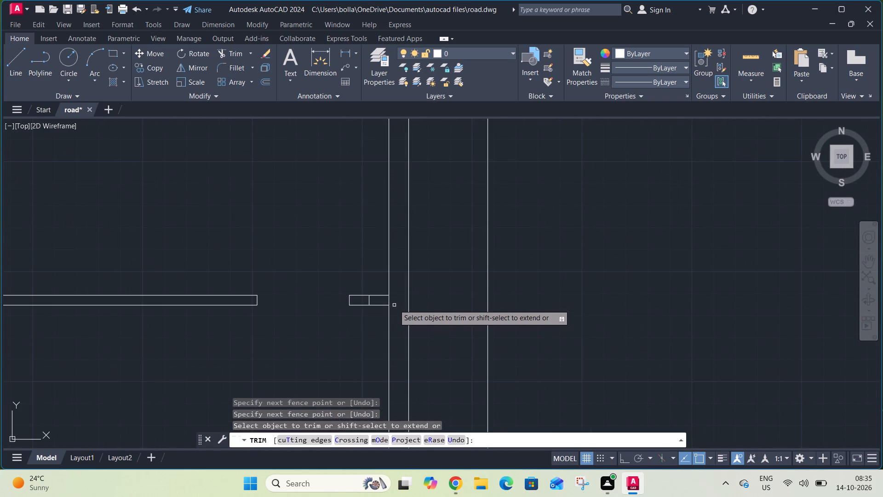
click(394, 302)
click(366, 303)
scroll(373, 277, down, 3)
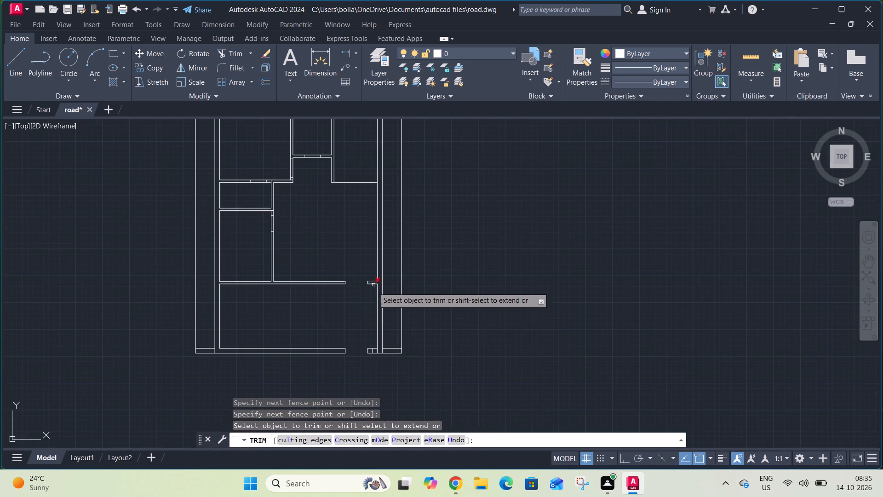
scroll(374, 347, up, 3)
click(392, 358)
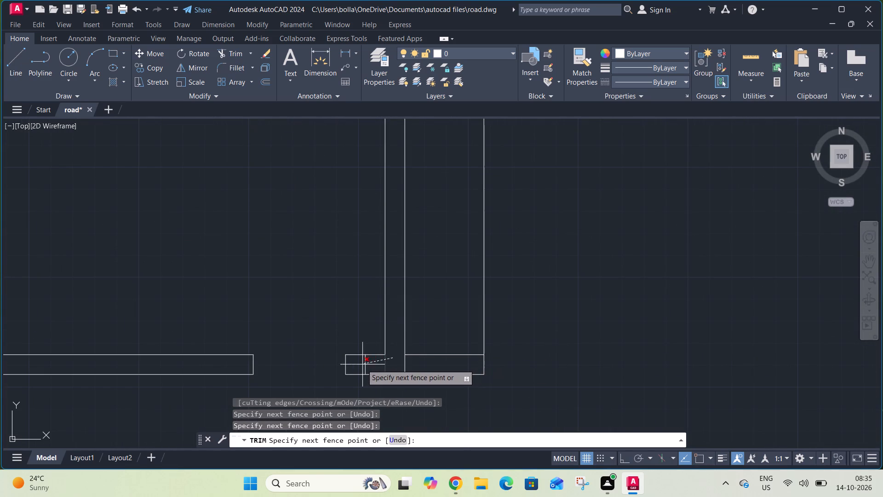
click(362, 364)
Trim the junction segment and the opening in the vertical partition beside the room below the small left room.
scroll(373, 369, down, 3)
middle_drag(339, 278, 424, 302)
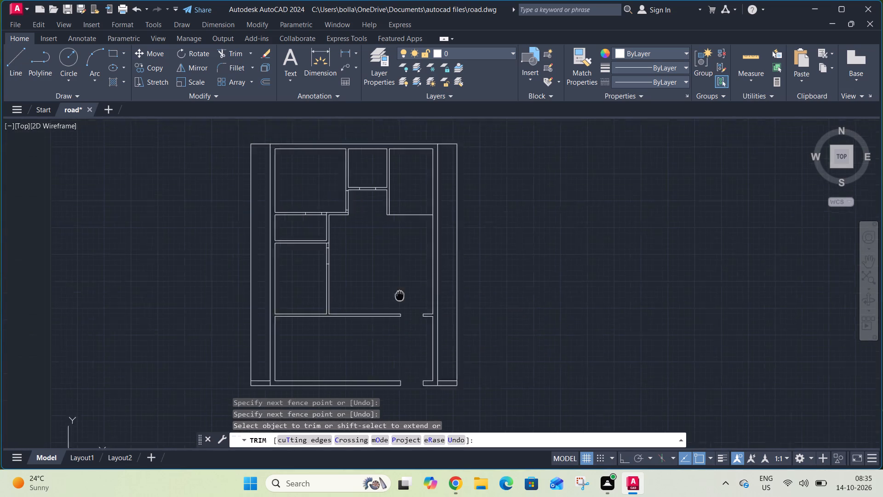
middle_drag(424, 302, 523, 328)
scroll(455, 275, up, 2)
click(456, 275)
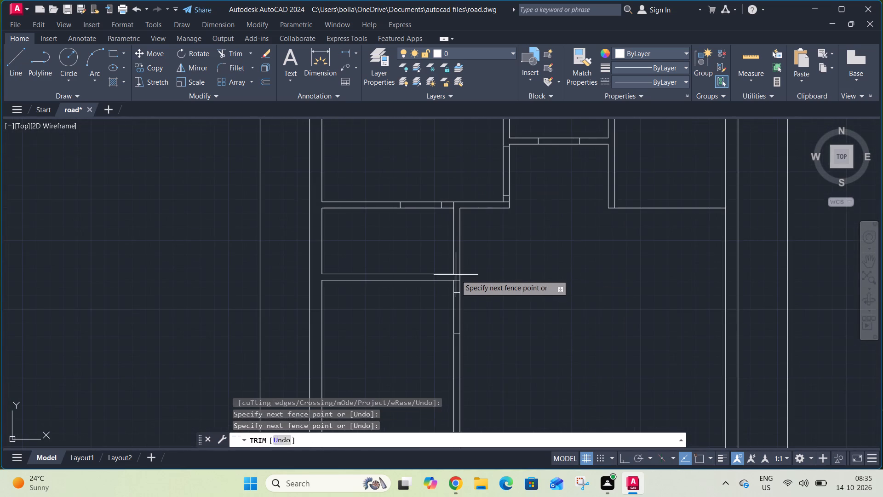
click(456, 282)
click(468, 301)
click(444, 309)
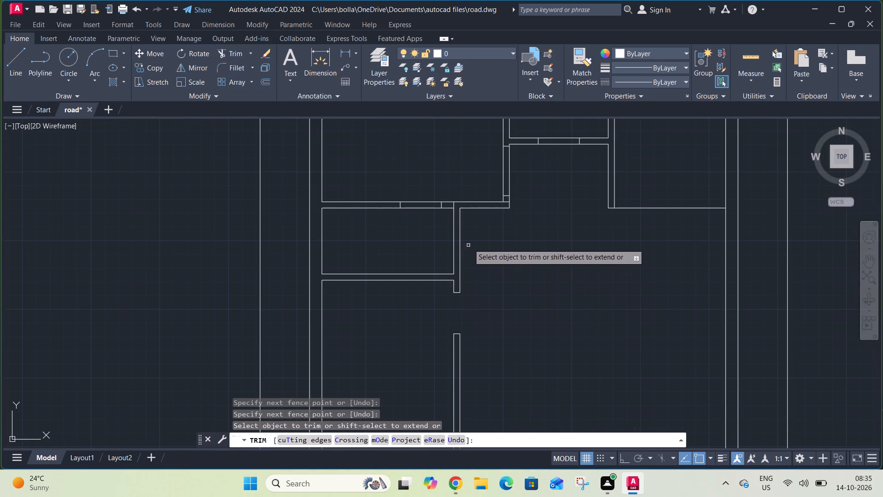
Trim the openings in the top left room's side and bottom partitions and below the top middle room, including leftover junction segments.
click(506, 203)
click(520, 181)
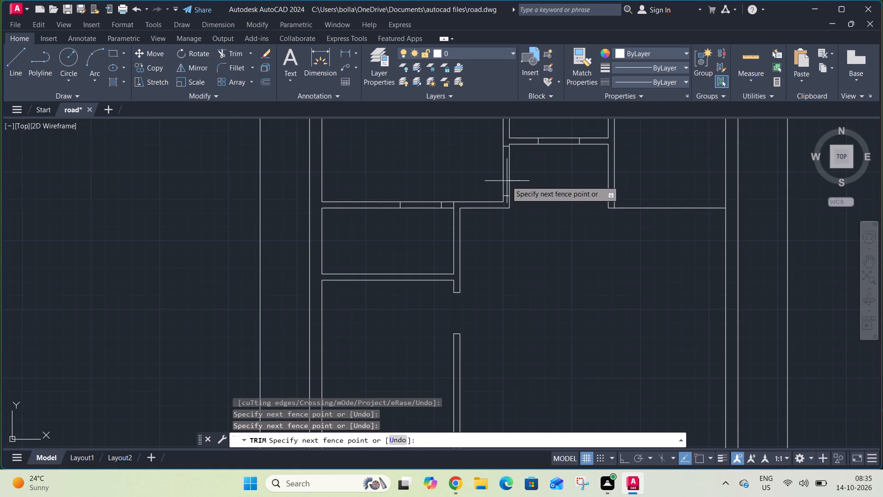
click(501, 181)
click(548, 150)
click(559, 128)
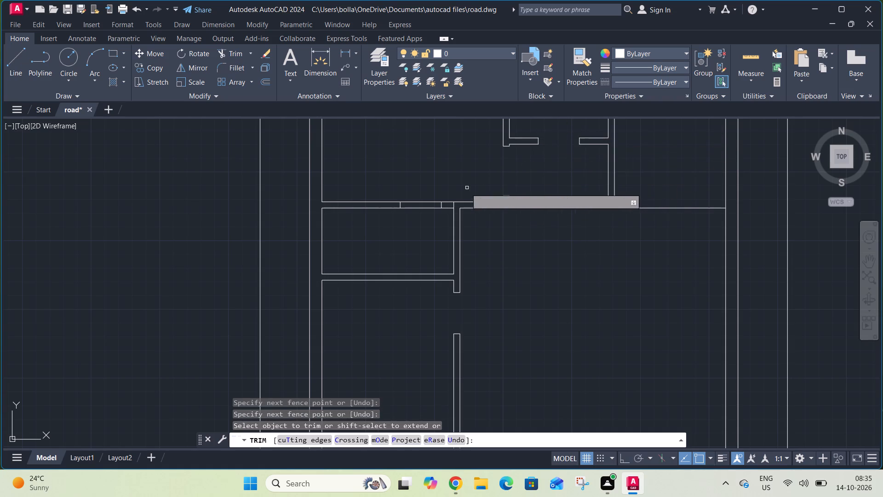
click(454, 205)
click(419, 220)
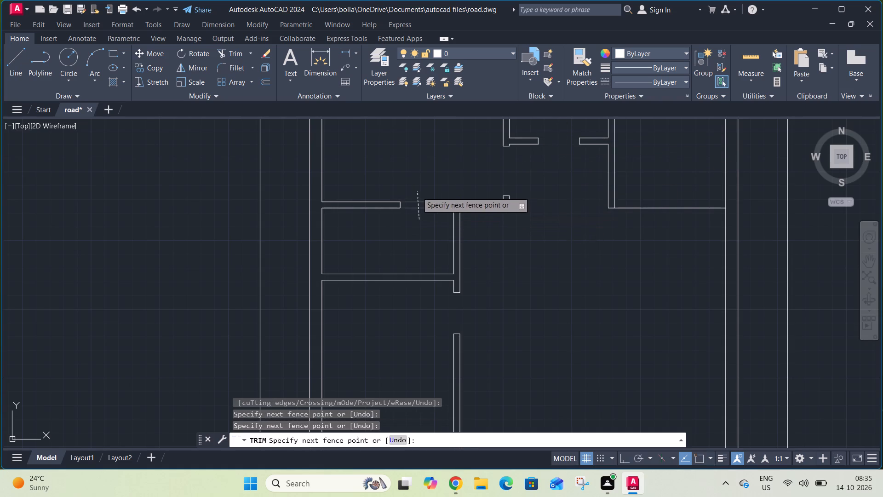
click(417, 192)
scroll(416, 202, down, 3)
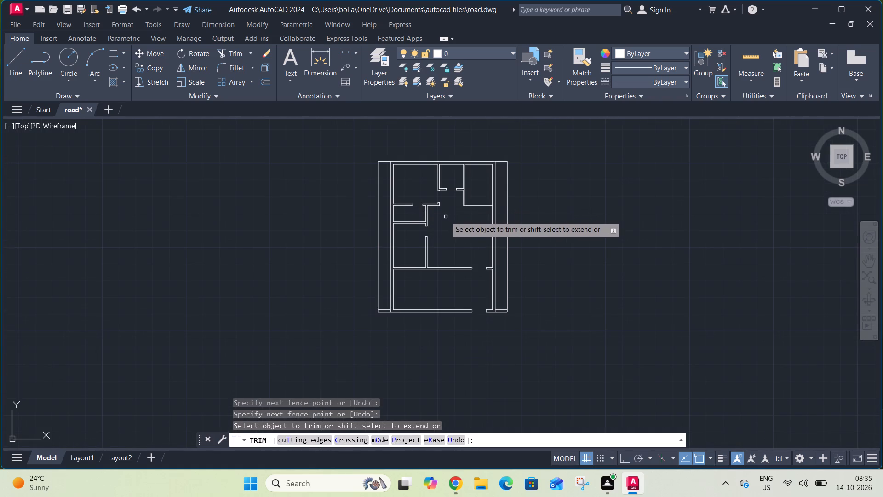
key(Escape)
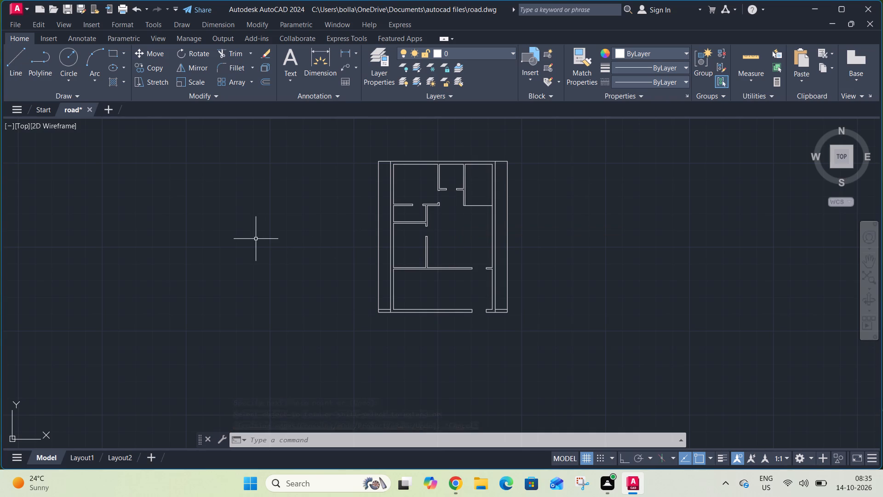
Offset the right wall's inner line and the top right room's left wall line 3'2" into the top right room.
middle_drag(483, 183, 447, 191)
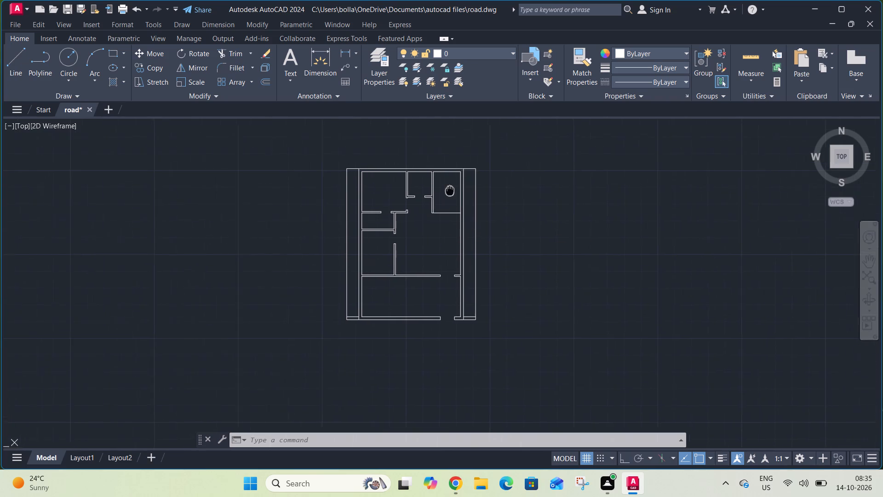
middle_drag(447, 191, 399, 202)
text(o)
key(space)
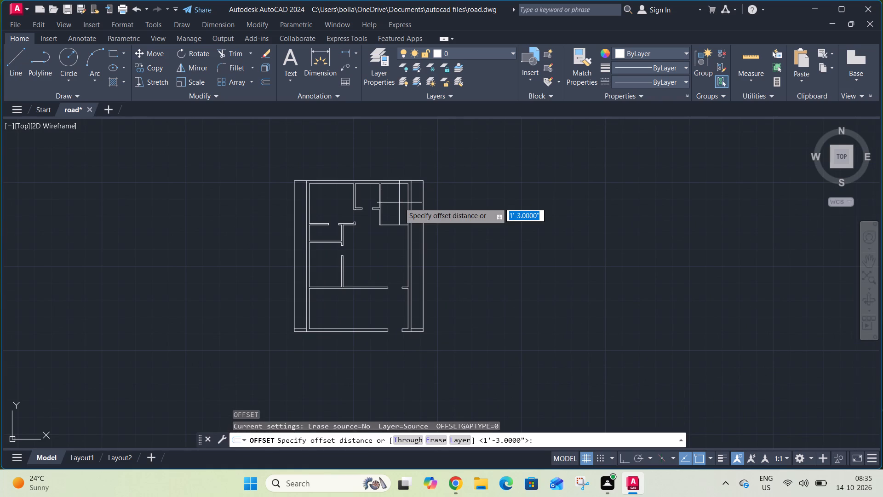
text(3'2)
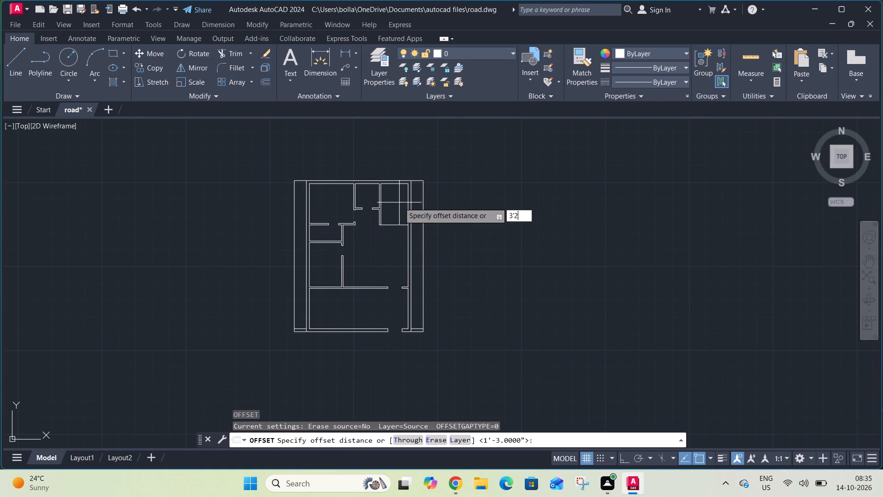
key(shift+quotedbl)
key(Return)
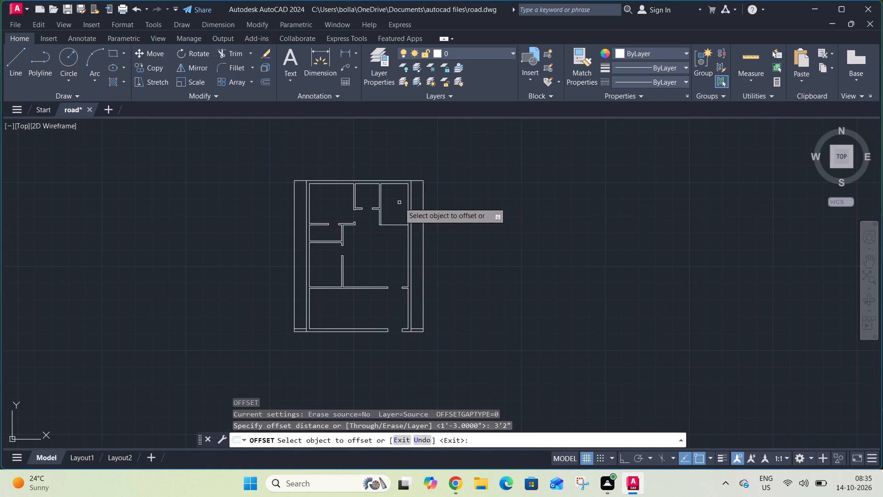
scroll(407, 201, up, 2)
click(407, 201)
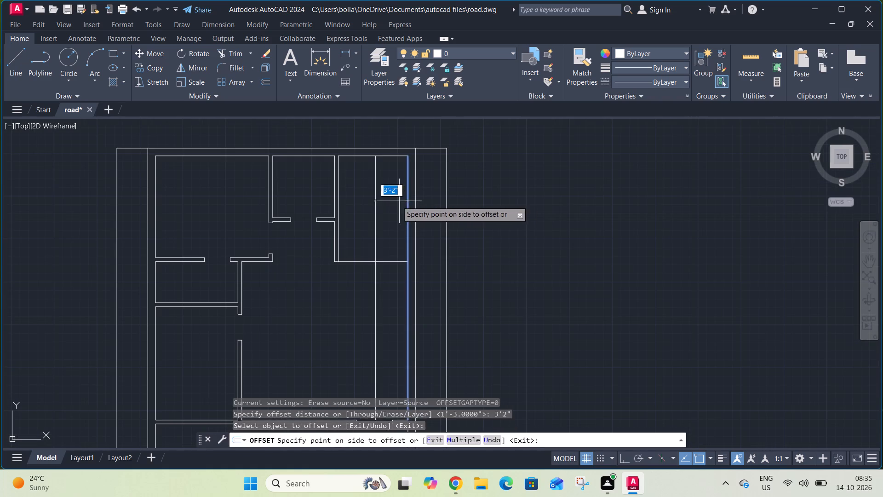
click(396, 201)
click(338, 207)
click(345, 207)
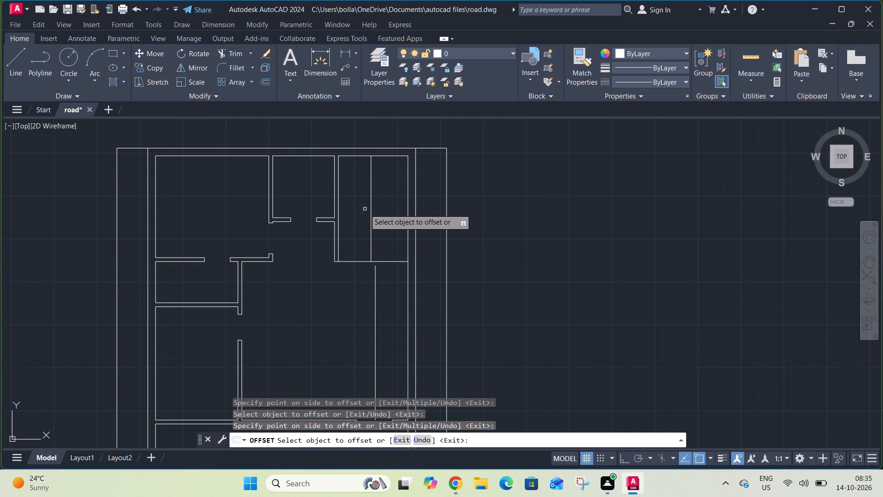
click(408, 210)
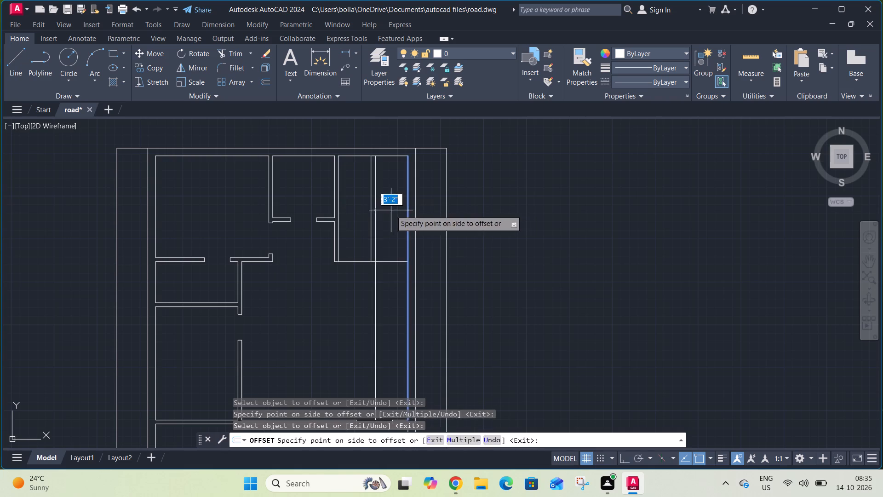
click(391, 210)
key(Escape)
Trim the offset vertical lines where they extend below the top right room.
scroll(386, 204, down, 2)
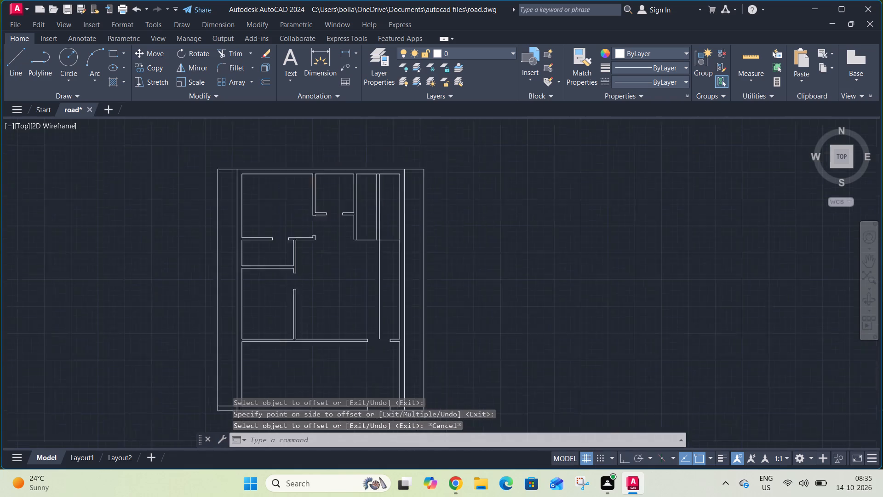
middle_drag(374, 236, 373, 236)
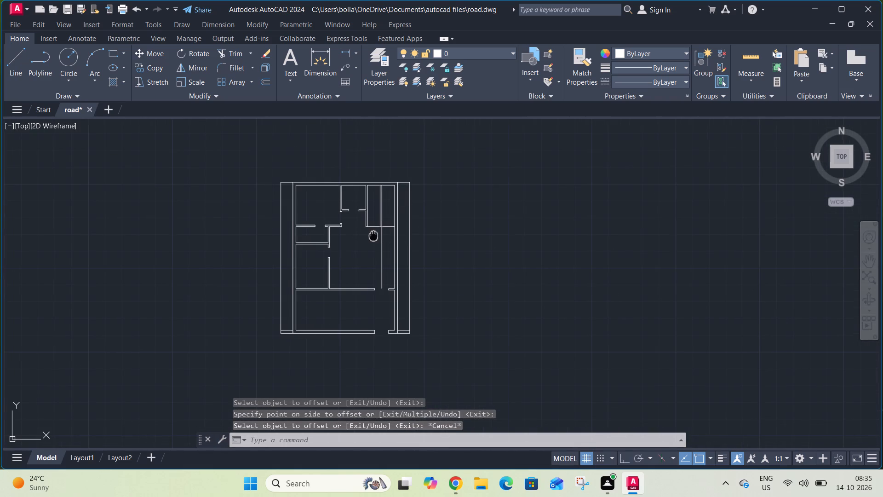
middle_drag(373, 236, 355, 249)
text(tr)
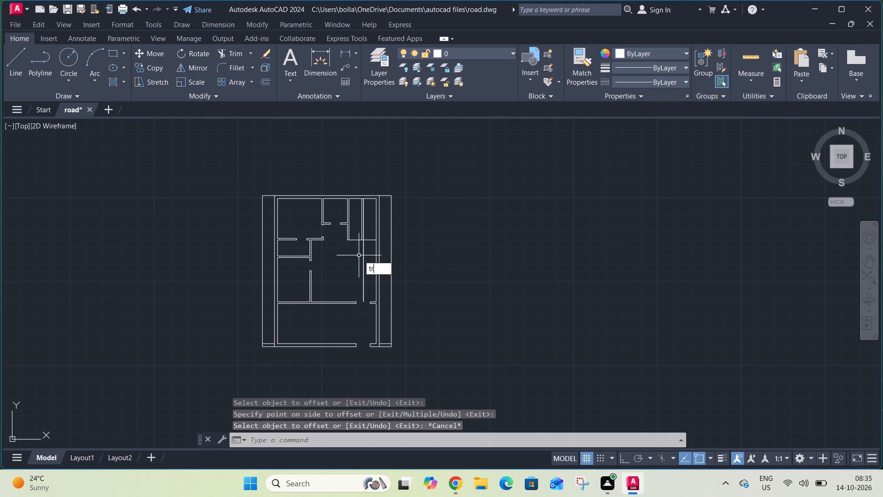
key(space)
click(363, 256)
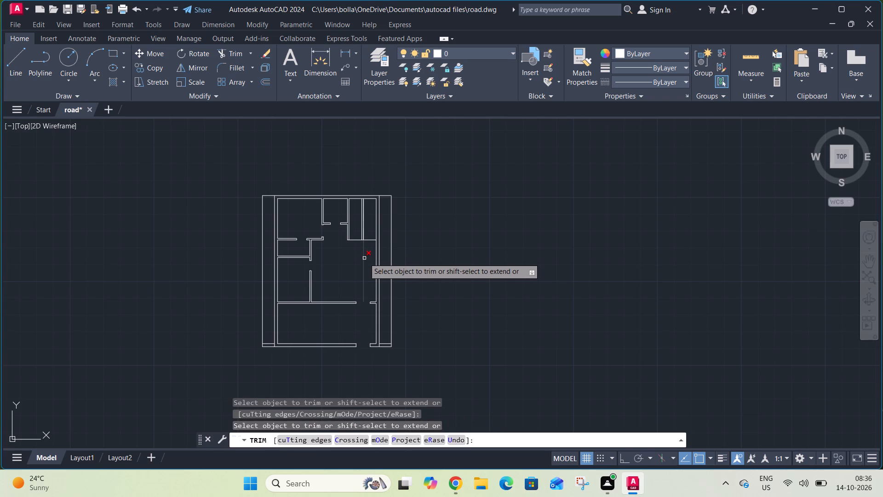
click(364, 258)
key(Escape)
Offset the top wall's inner line 3' down into the top right room.
scroll(367, 224, up, 3)
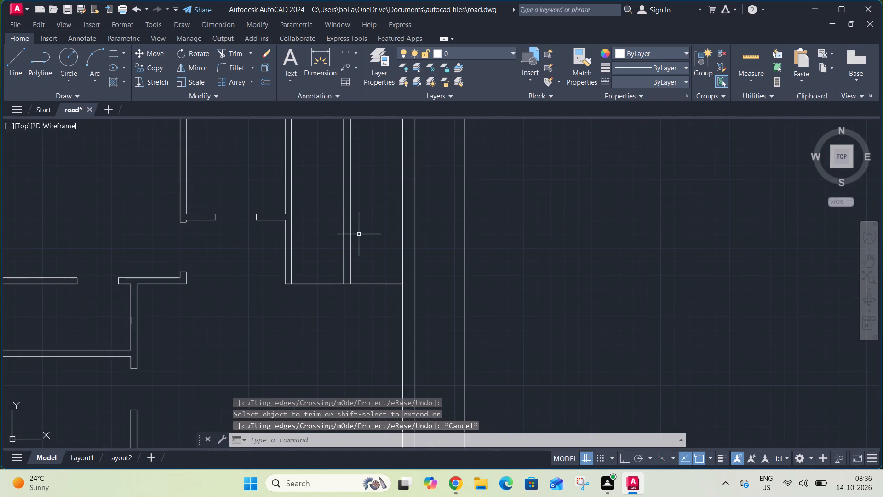
scroll(359, 253, down, 2)
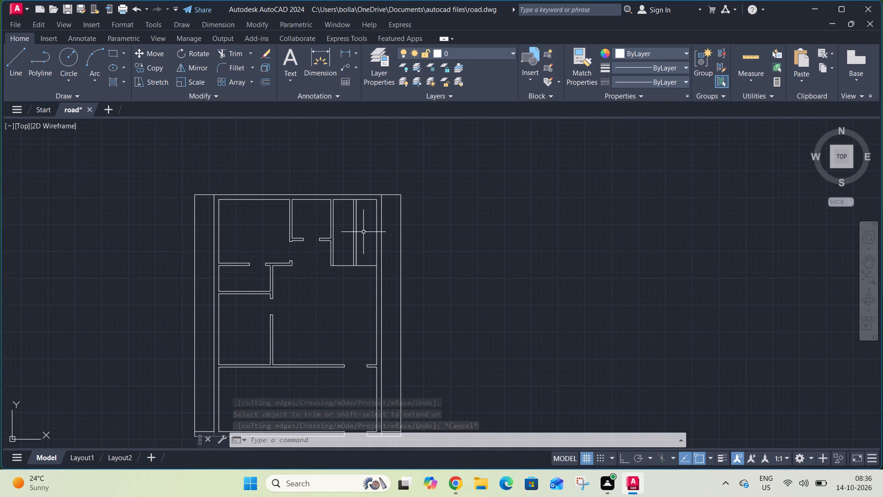
text(o)
key(space)
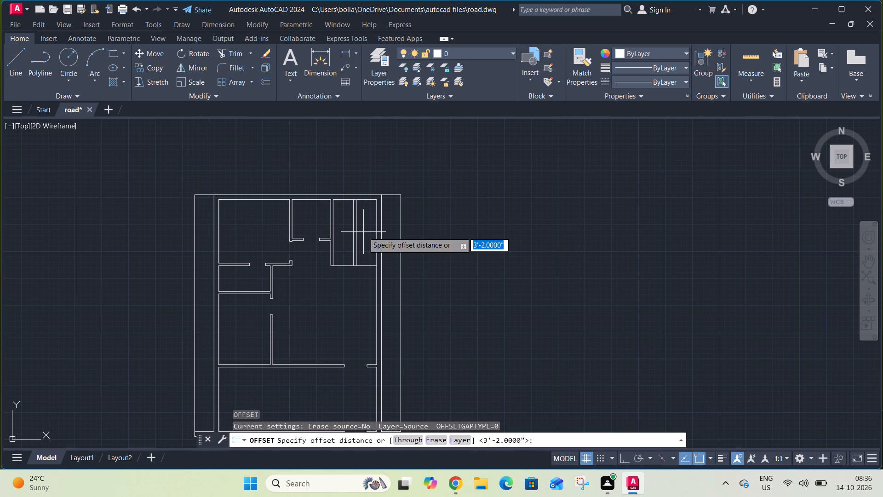
text(3')
key(Return)
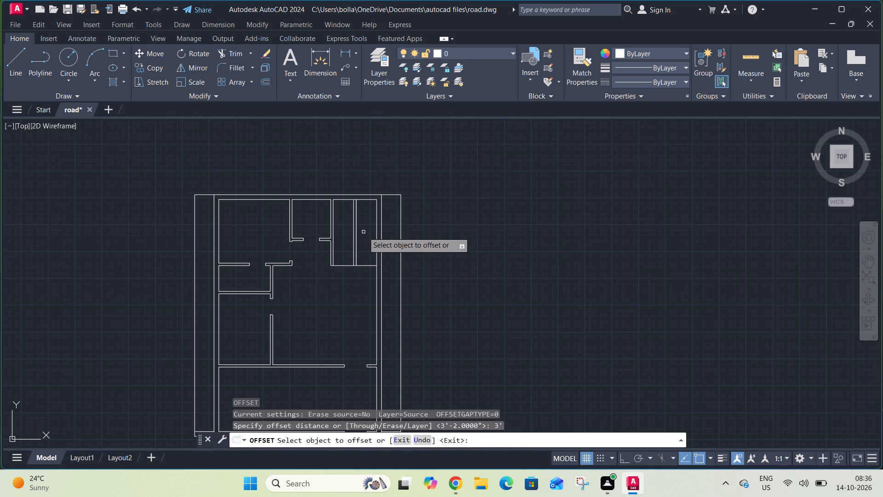
click(363, 199)
click(363, 214)
key(Escape)
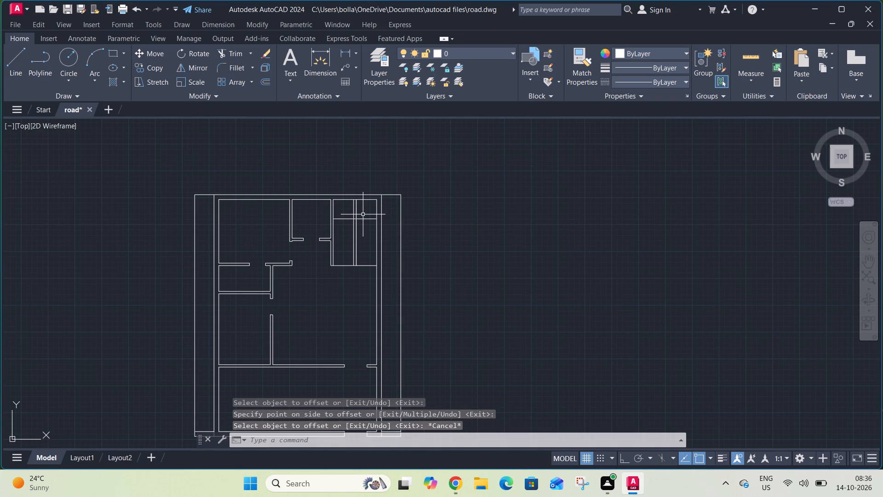
Offset the top right room's bottom line upward repeatedly at 10" to make nine stair tread lines.
text(o 10)
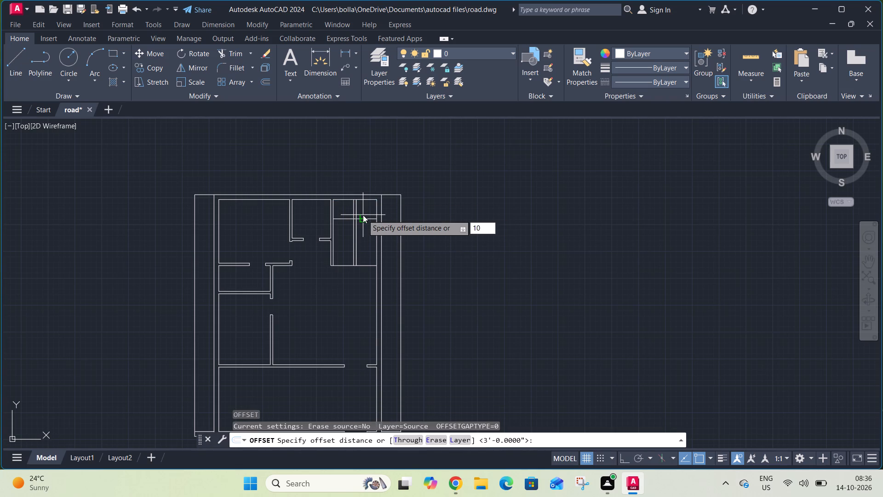
key(shift+quotedbl)
key(Return)
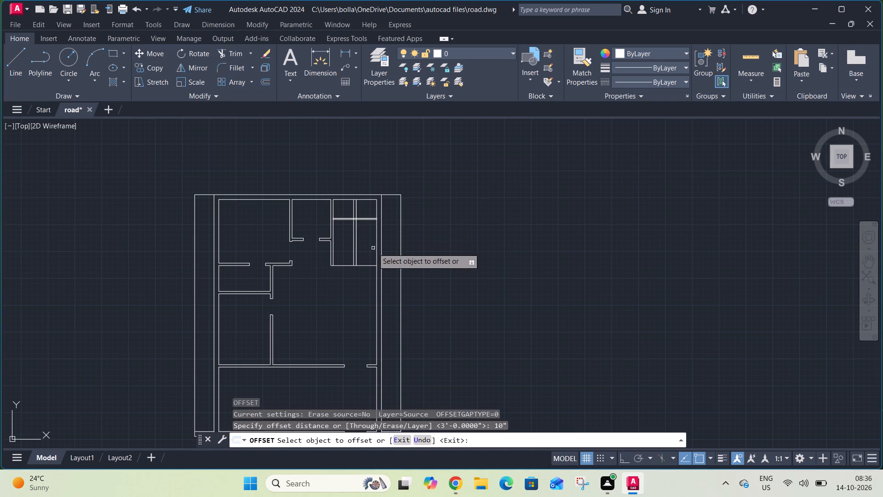
scroll(355, 271, up, 2)
click(373, 257)
click(373, 242)
click(373, 243)
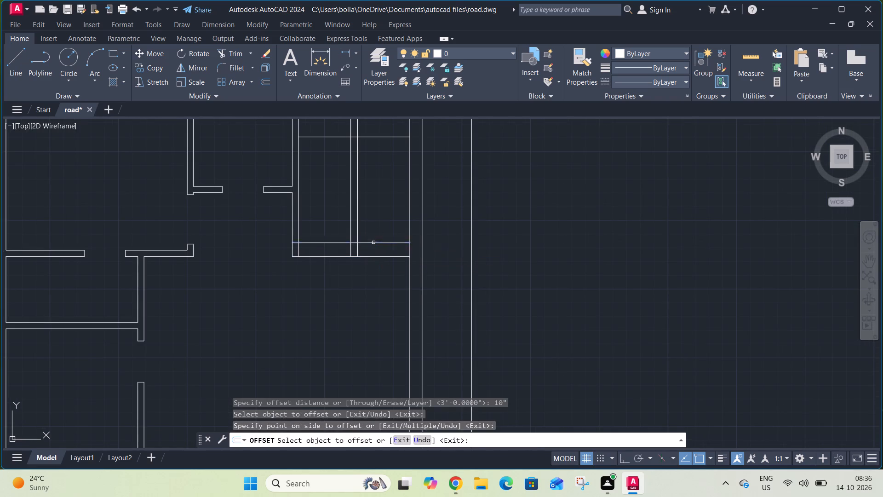
click(375, 232)
click(376, 229)
click(377, 220)
drag(380, 215, 380, 211)
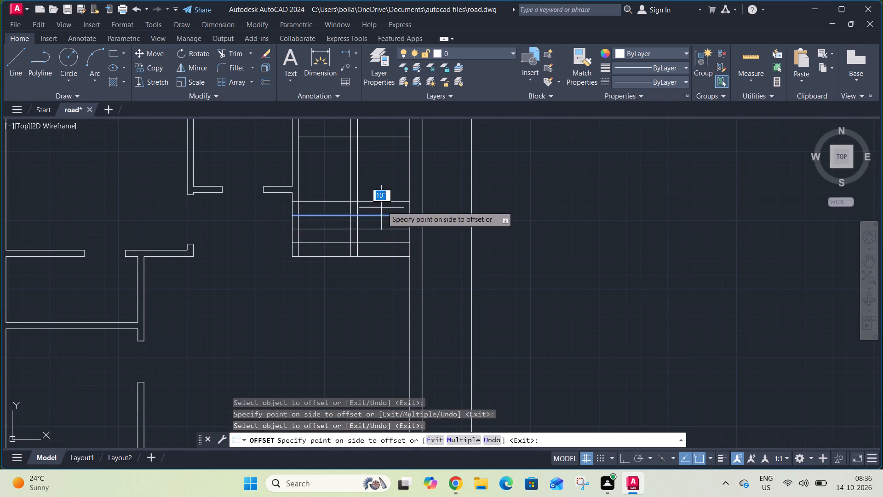
click(382, 204)
click(385, 200)
double_click(388, 188)
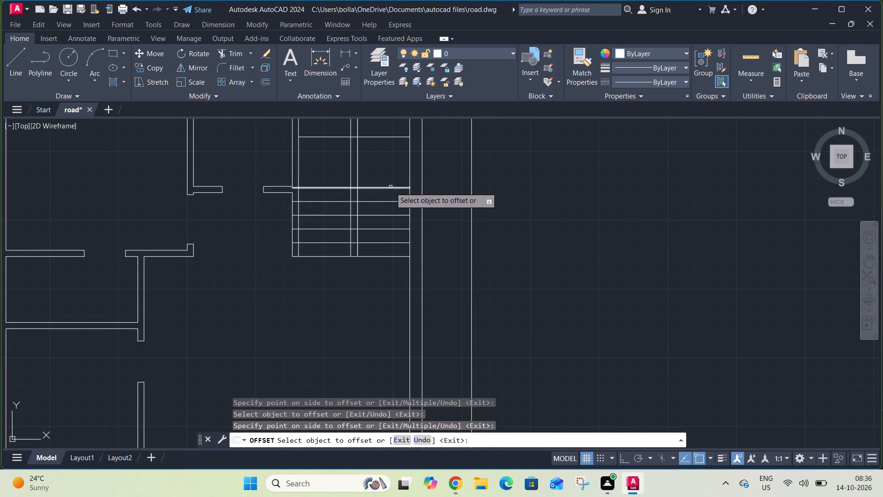
click(390, 188)
click(390, 181)
click(391, 174)
click(397, 163)
click(398, 161)
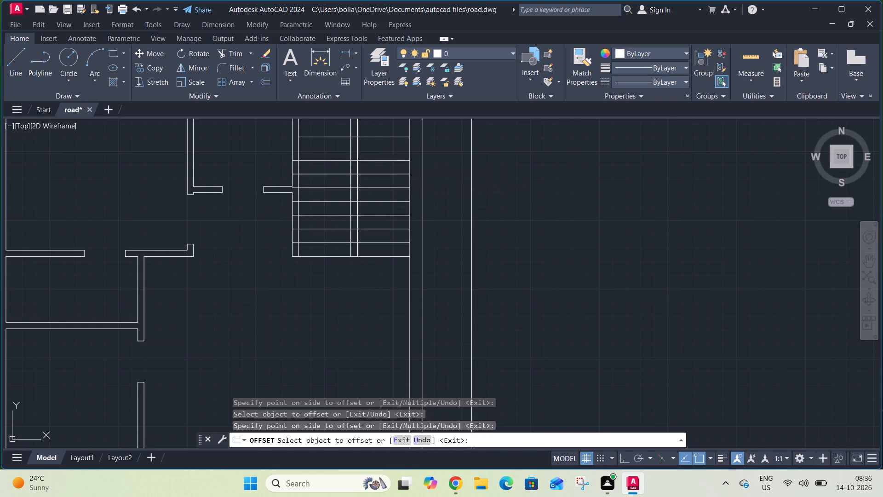
click(398, 153)
click(397, 147)
click(397, 134)
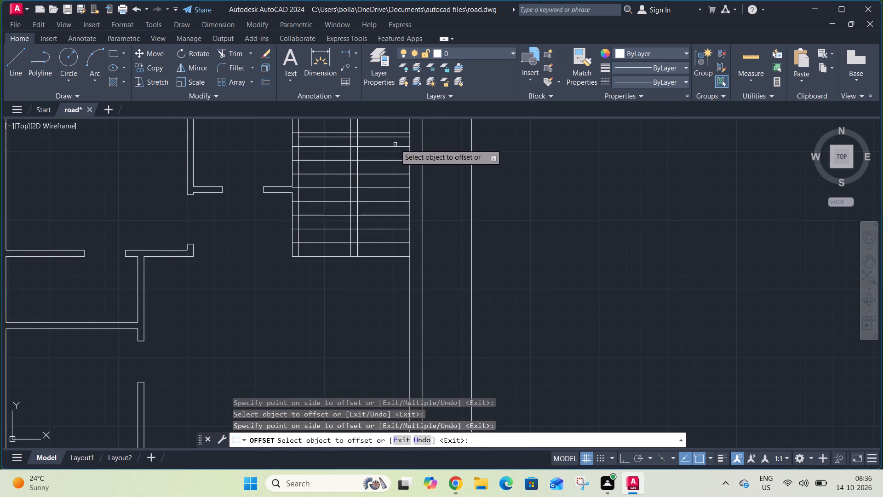
scroll(390, 159, down, 1)
key(Escape)
Delete the 3' offset line just below the topmost tread line.
click(381, 145)
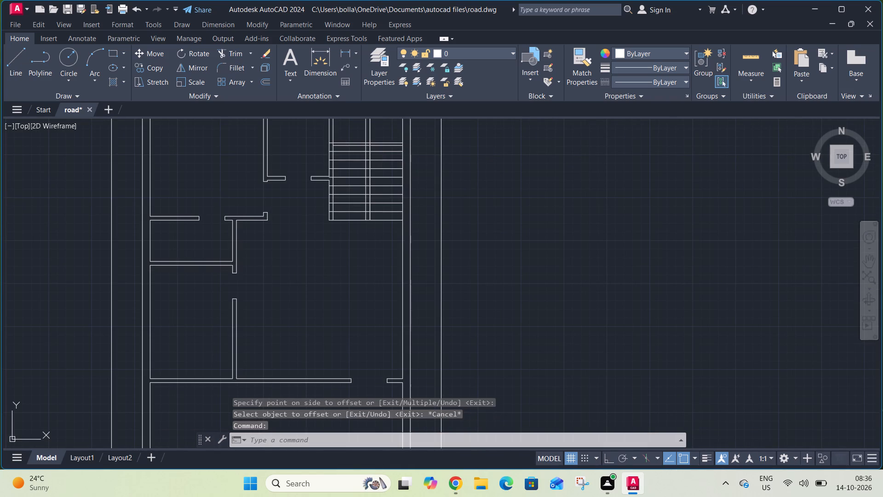
key(Delete)
Trim the tread lines out of the stair's left wall thickness and the gap between the two central vertical lines.
text(tr)
key(space)
scroll(328, 210, up, 2)
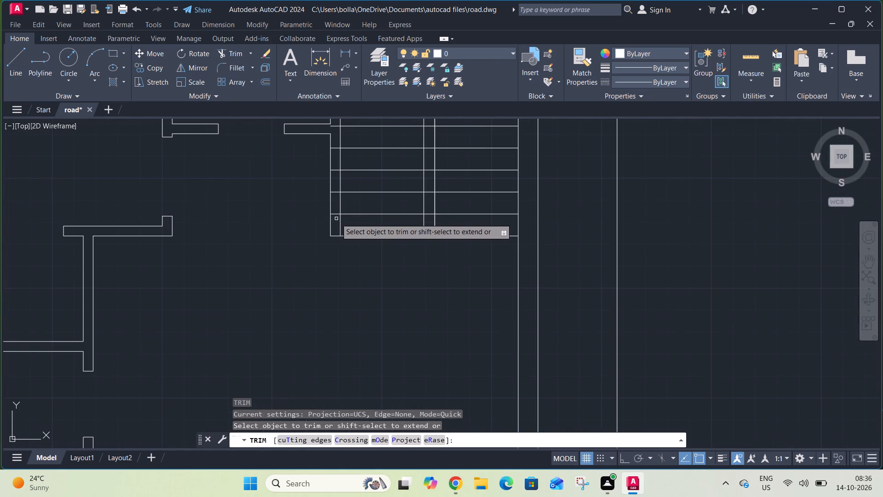
click(336, 219)
click(336, 125)
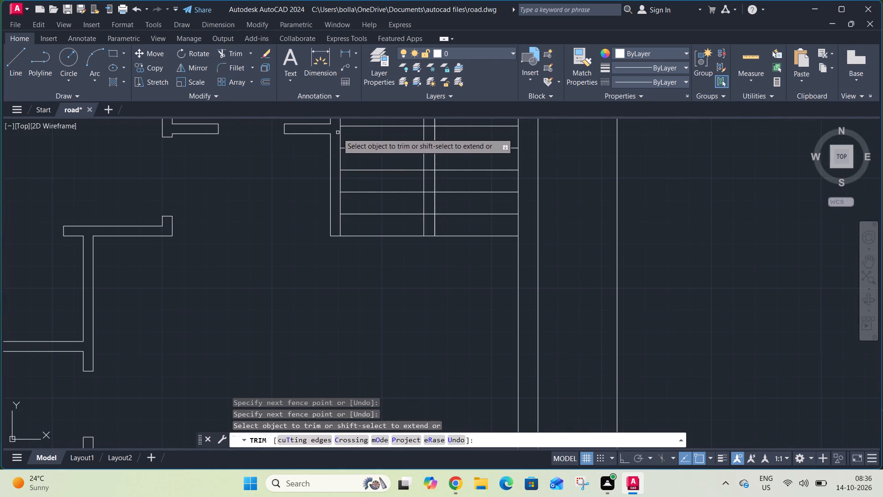
middle_drag(338, 136, 344, 287)
scroll(344, 287, up, 1)
scroll(341, 251, down, 1)
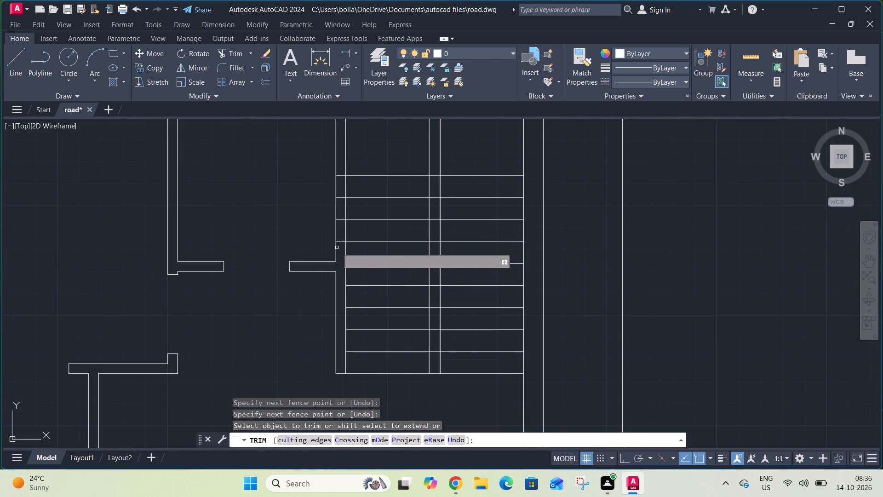
click(342, 248)
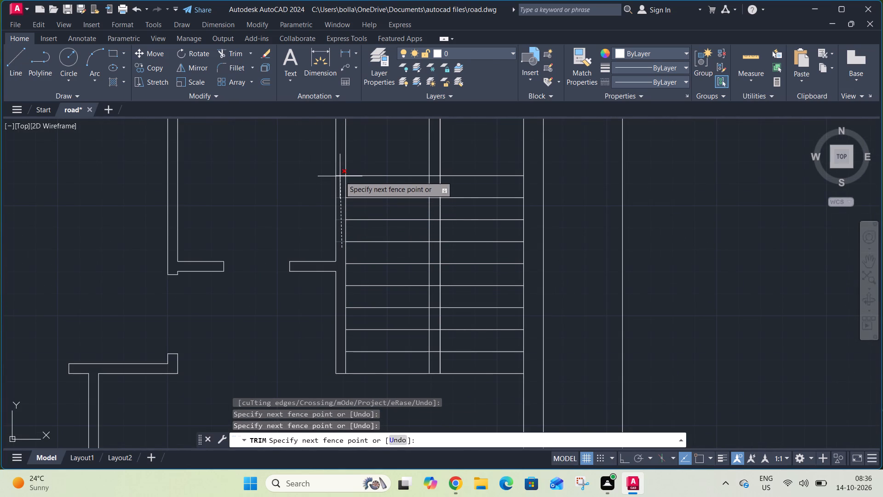
click(340, 174)
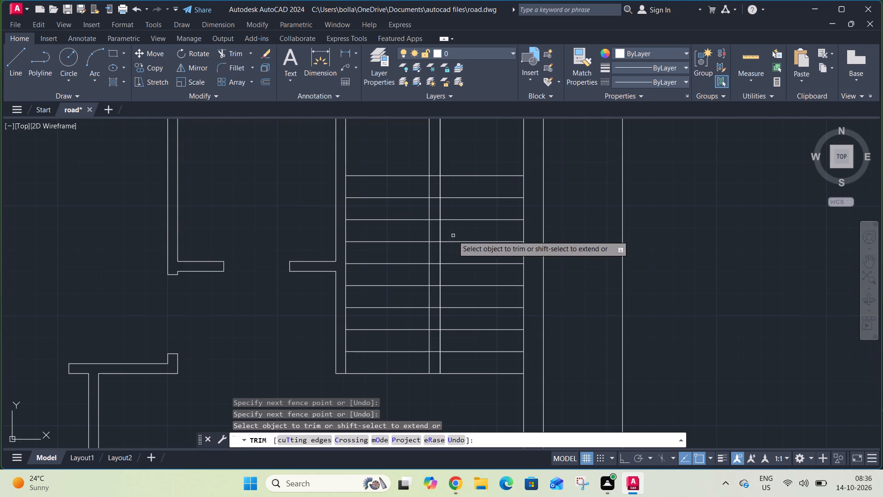
click(436, 356)
click(434, 193)
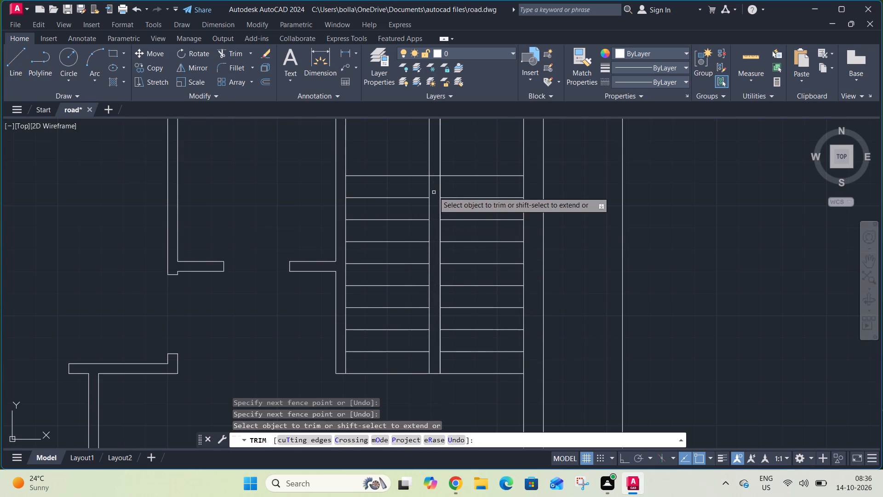
key(Escape)
Draw the stair direction line up the left flight, about 3'8" across the landing, and about 3'9" straight down the right flight.
scroll(422, 200, down, 3)
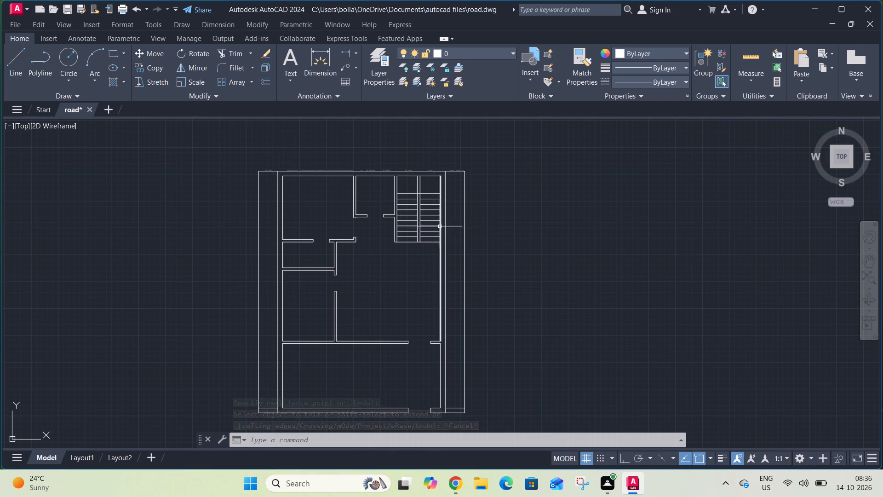
text(l)
key(space)
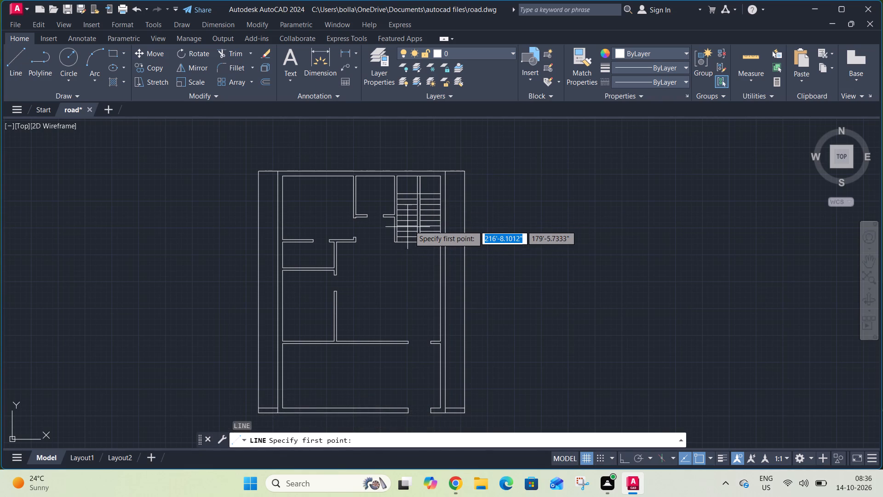
scroll(409, 220, up, 2)
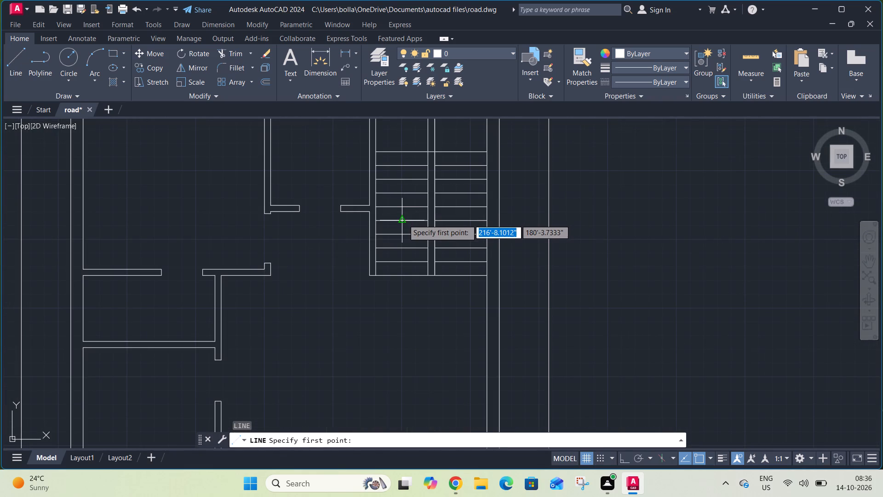
click(403, 228)
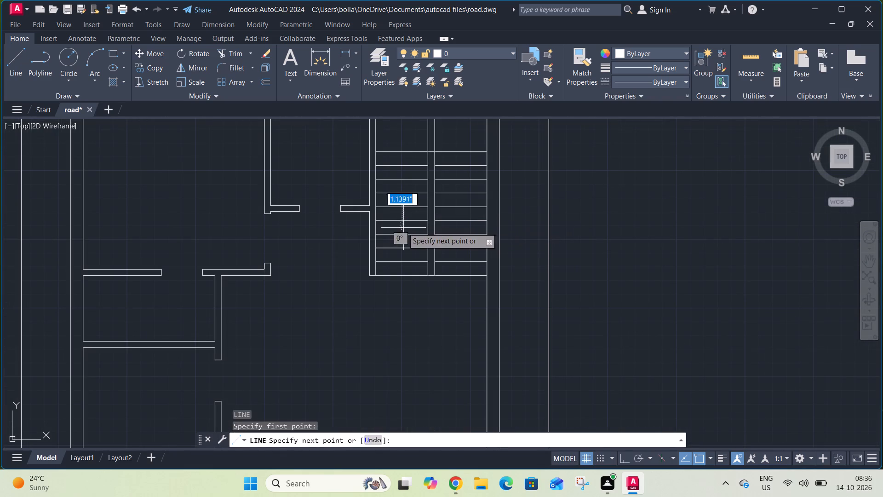
click(401, 139)
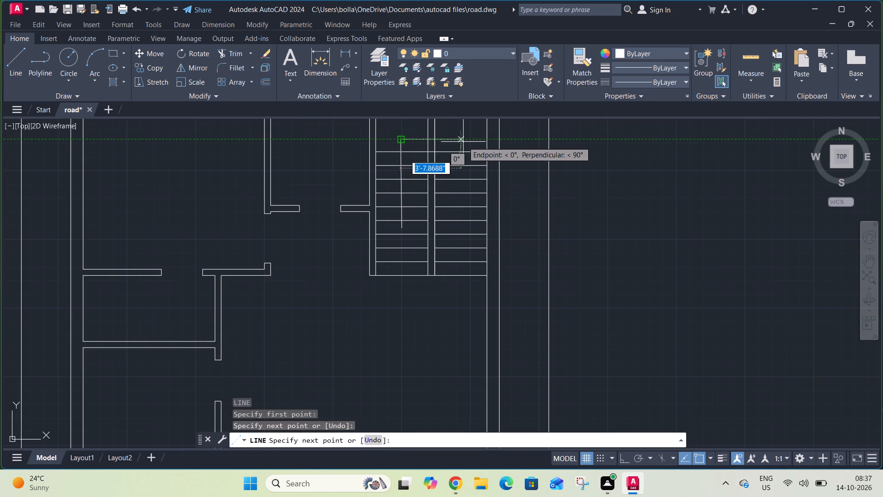
click(463, 140)
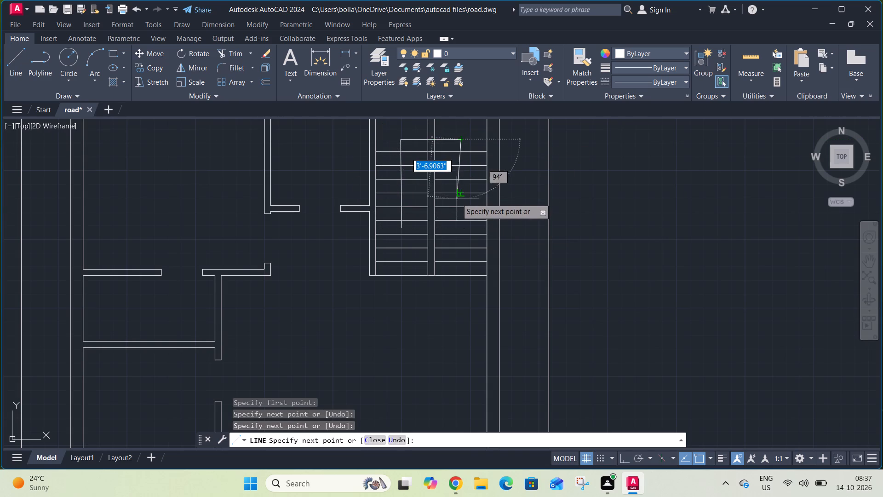
scroll(459, 202, up, 1)
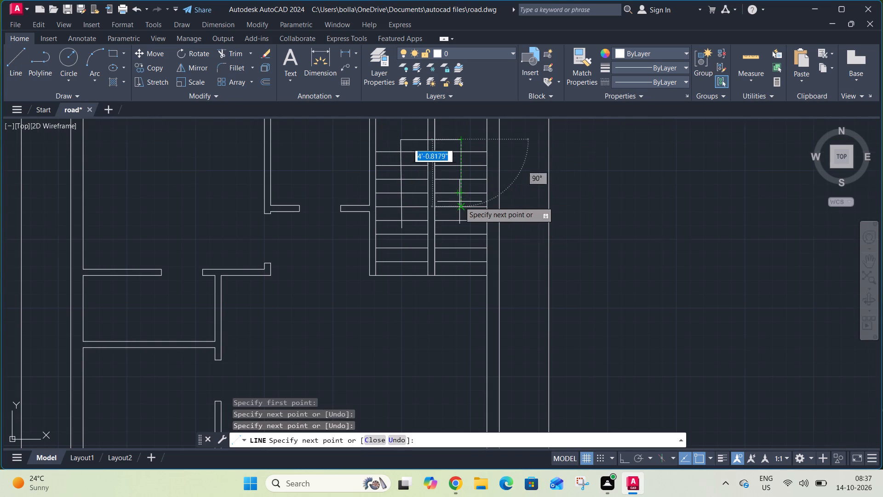
scroll(459, 202, up, 2)
scroll(466, 196, down, 2)
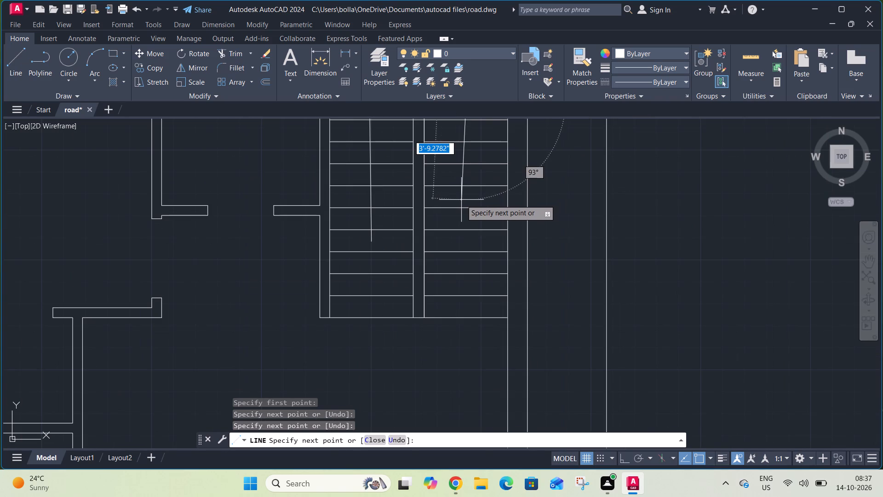
key(F8)
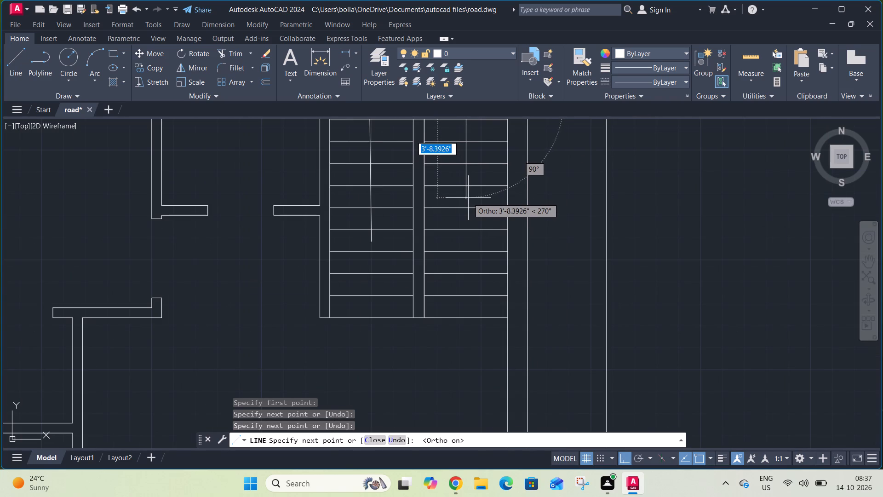
click(466, 199)
key(Escape)
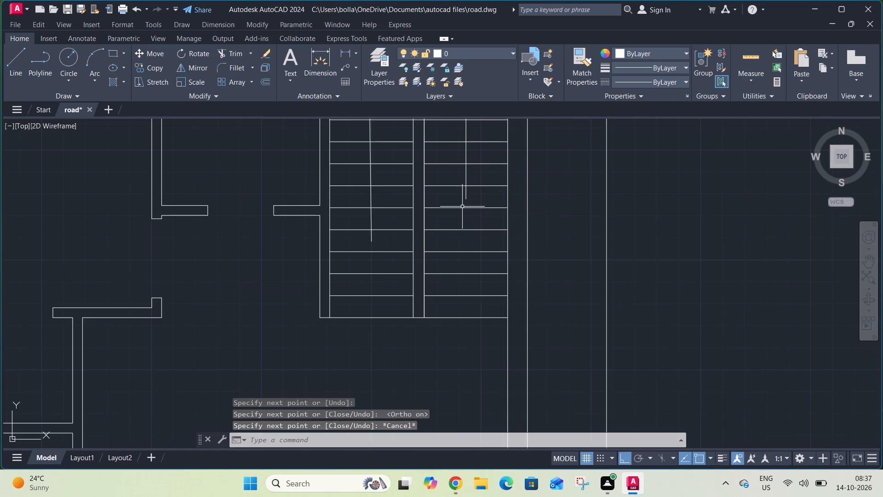
Draw a polyline arrowhead from the direction line's right-flight end down to the tread line, with half-width 3" tapering to 0.
text(pl)
key(space)
click(465, 199)
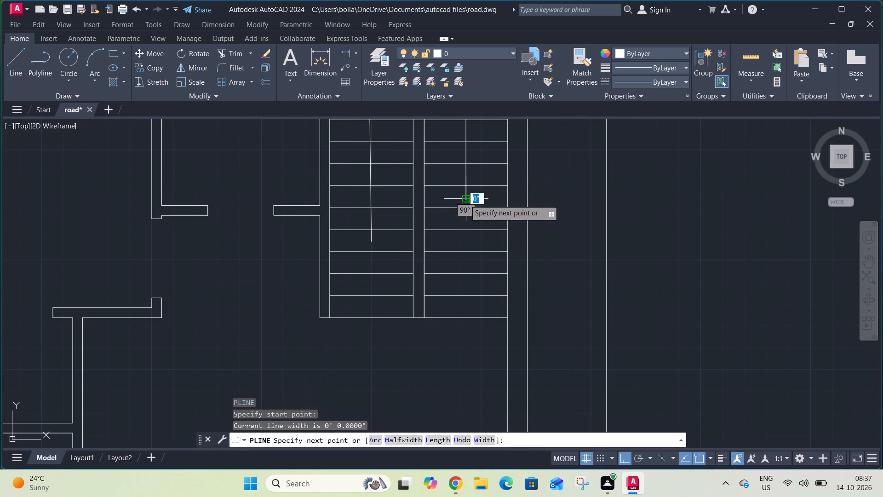
key(h)
key(space)
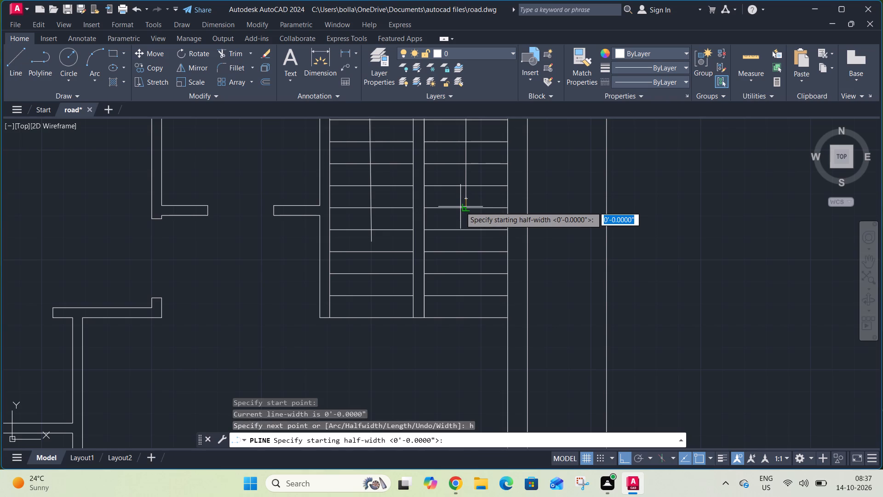
key(3)
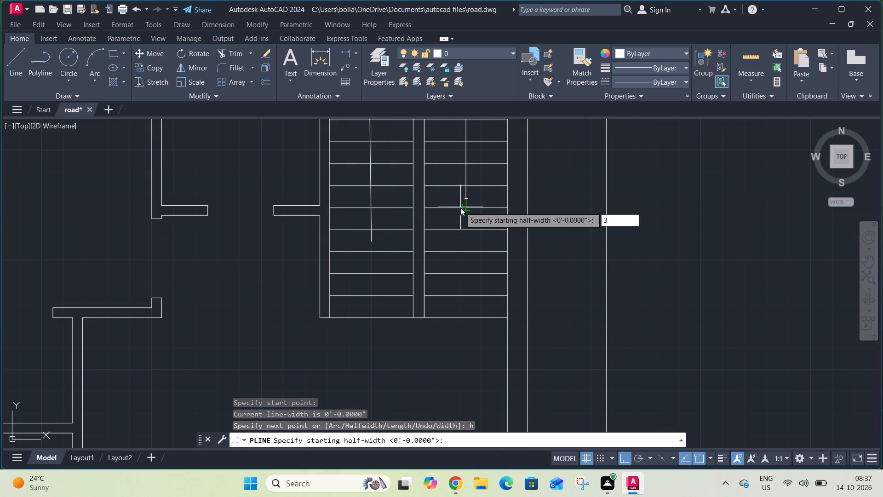
key(shift+quotedbl)
key(Return)
key(0)
key(Return)
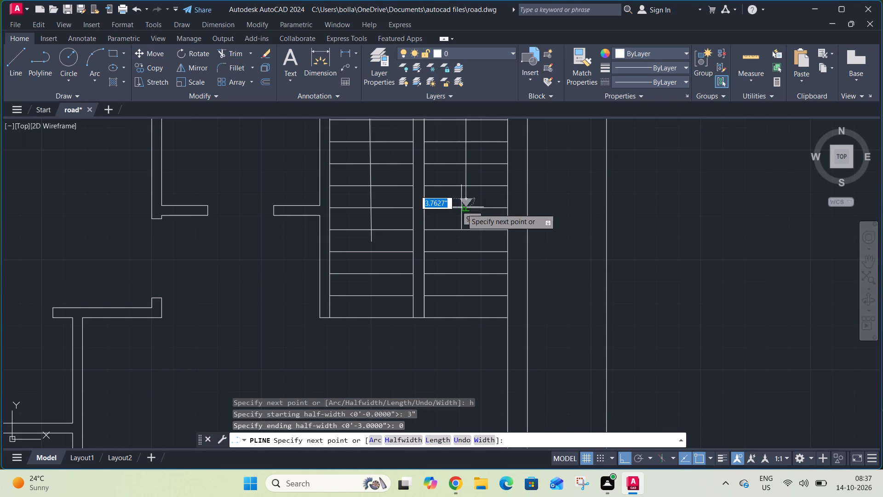
scroll(471, 206, up, 2)
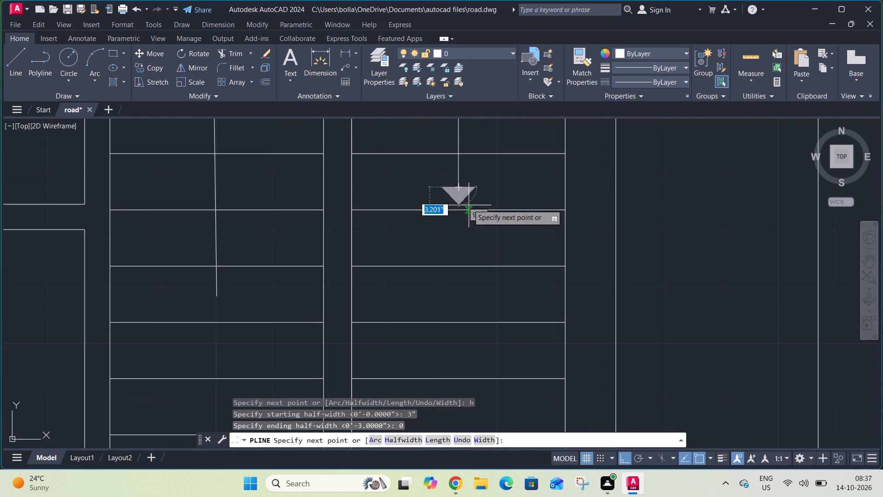
click(462, 206)
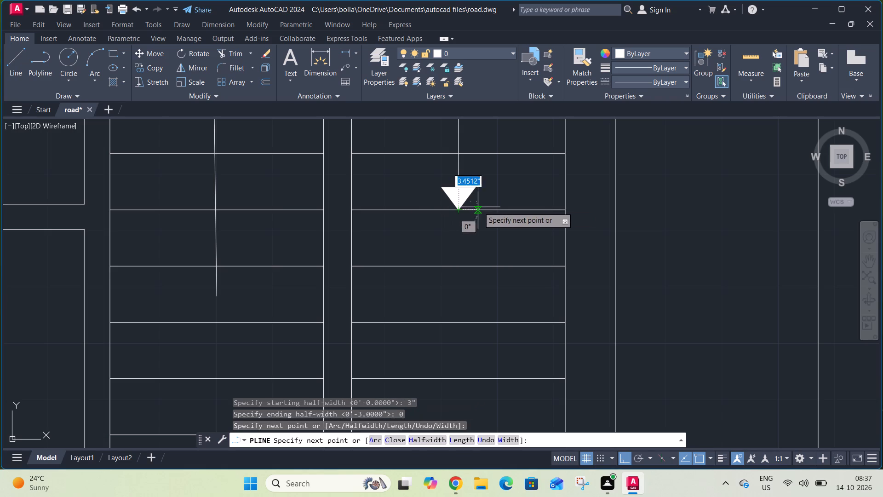
key(Escape)
Stretch the lower end of the right flight's direction line down into the arrowhead.
click(464, 179)
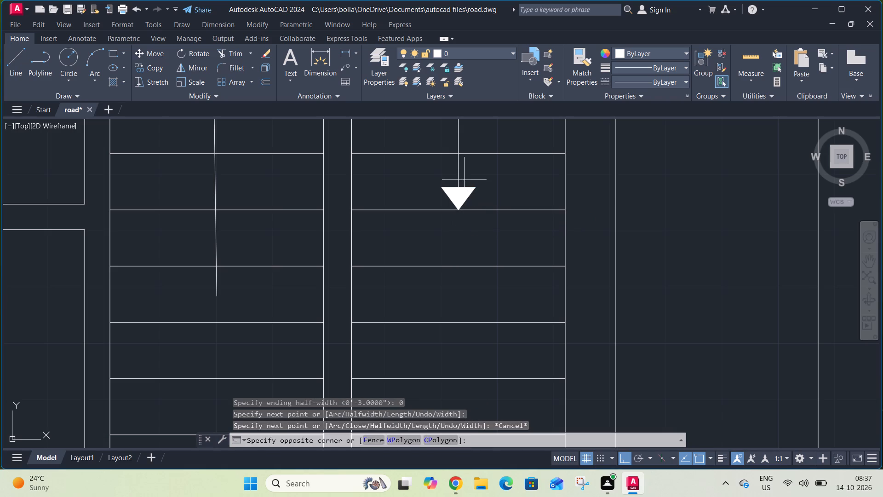
click(455, 186)
click(462, 189)
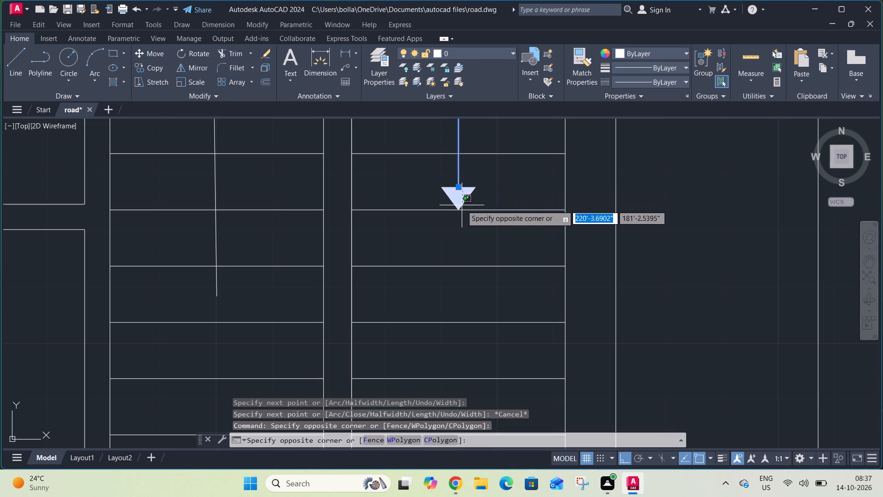
drag(459, 190, 459, 204)
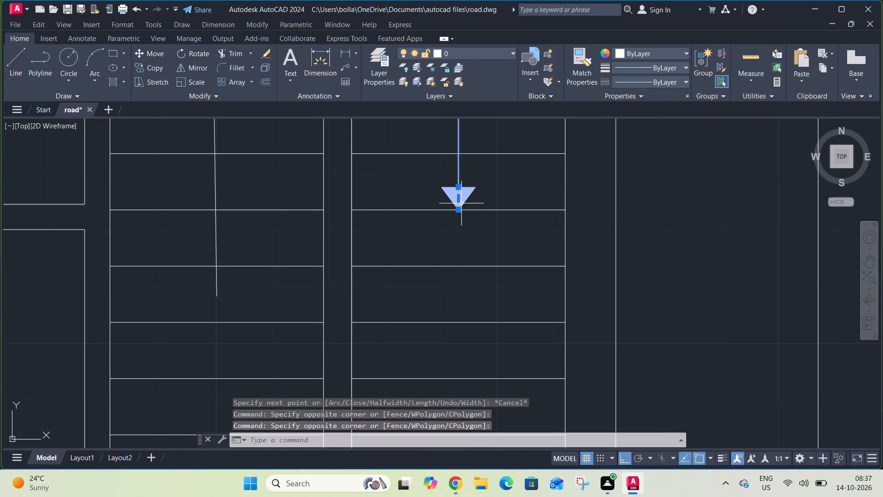
key(Escape)
click(459, 181)
click(459, 190)
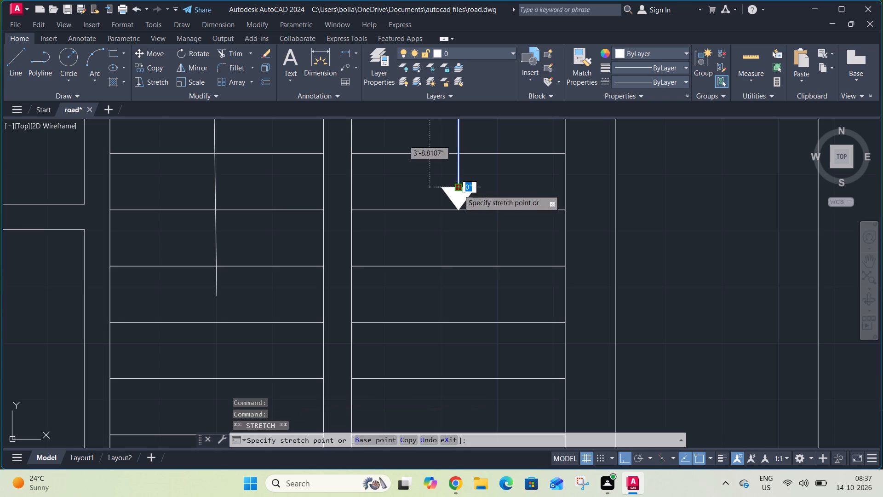
click(461, 203)
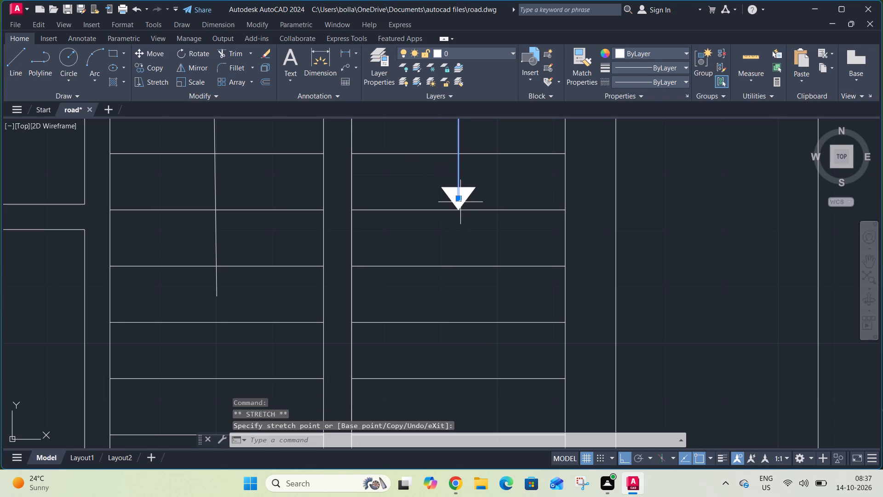
Shift the right flight's arrowhead down by stretching its wide end about 2" to its midpoint and its tip below the tread line.
click(465, 193)
click(465, 191)
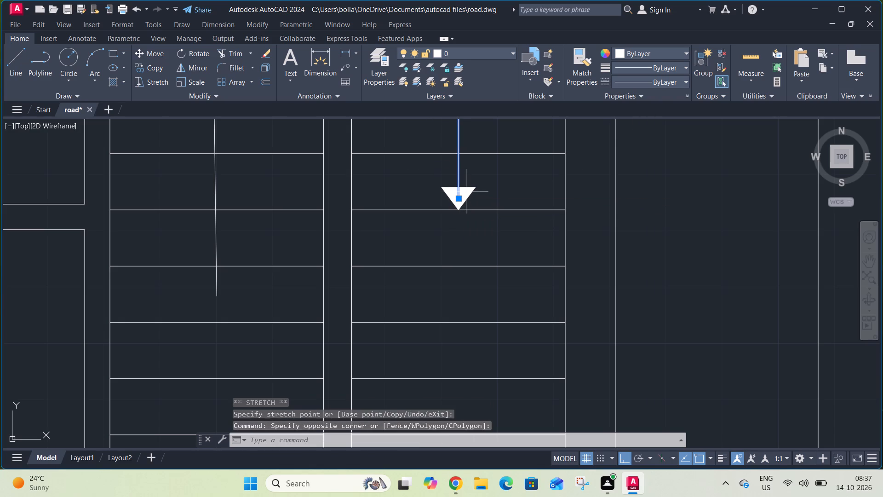
key(Escape)
click(466, 189)
click(463, 192)
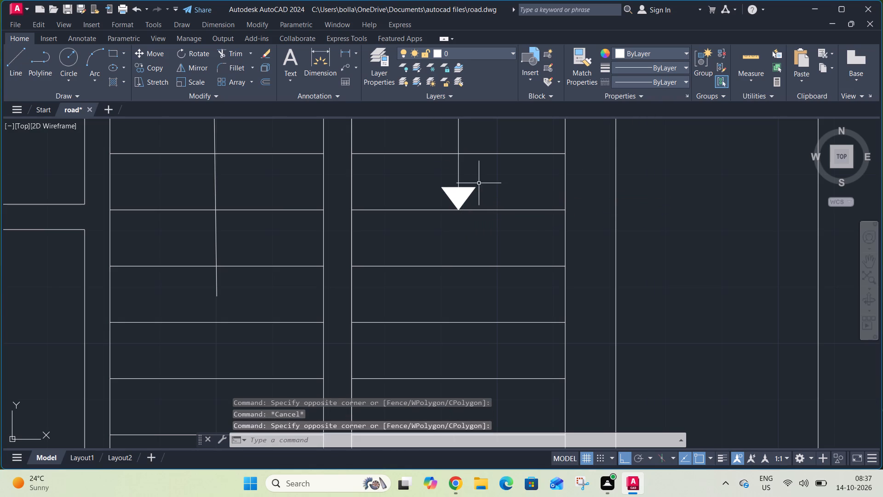
scroll(470, 190, up, 3)
click(493, 168)
click(486, 192)
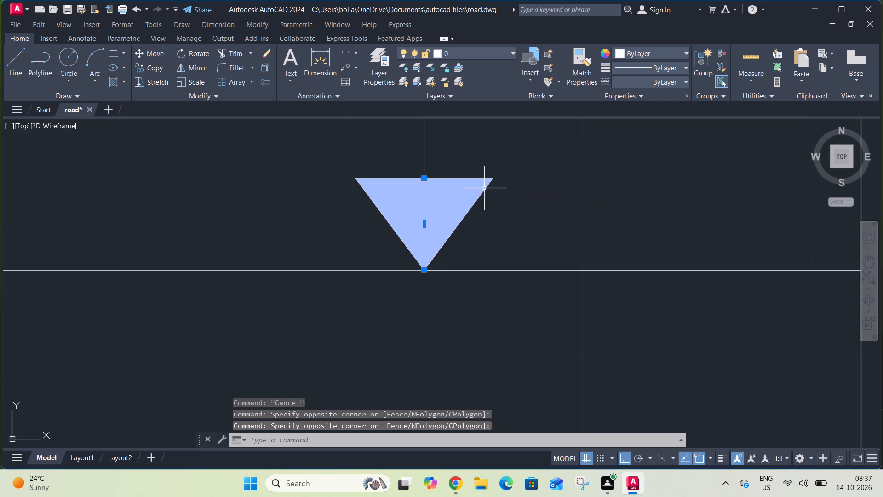
click(425, 178)
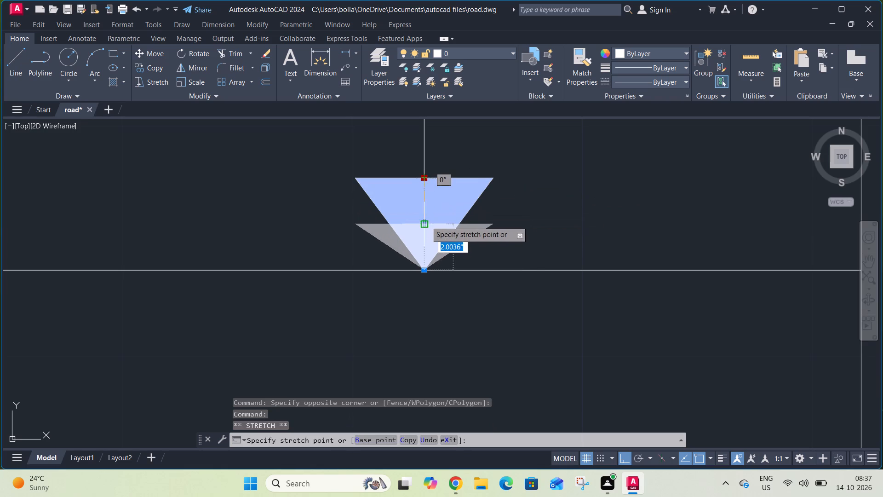
click(425, 222)
click(426, 270)
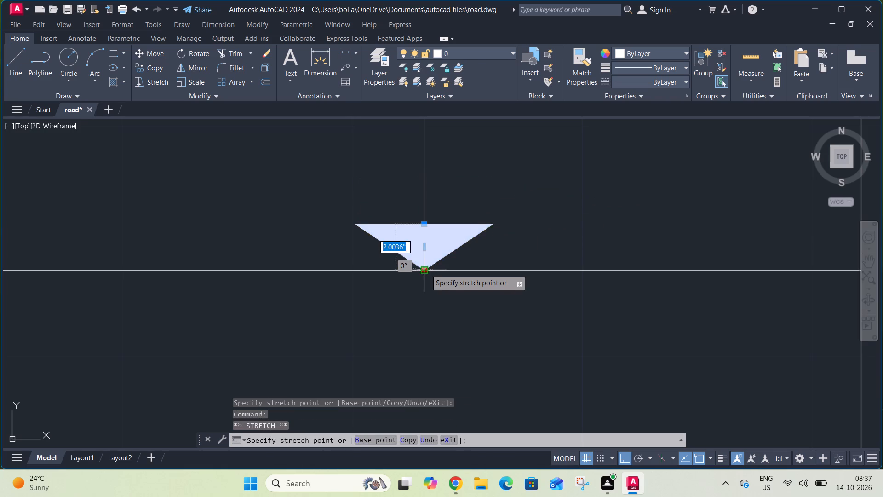
click(434, 318)
key(Escape)
scroll(425, 242, down, 2)
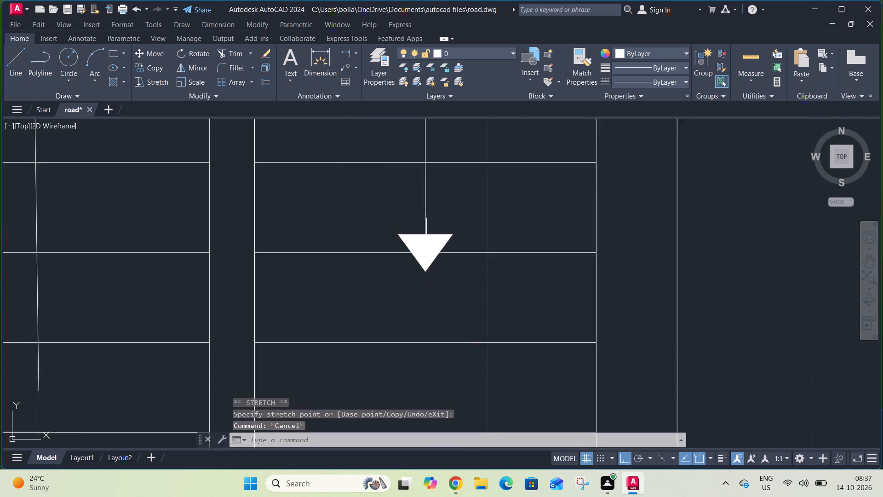
scroll(426, 240, down, 3)
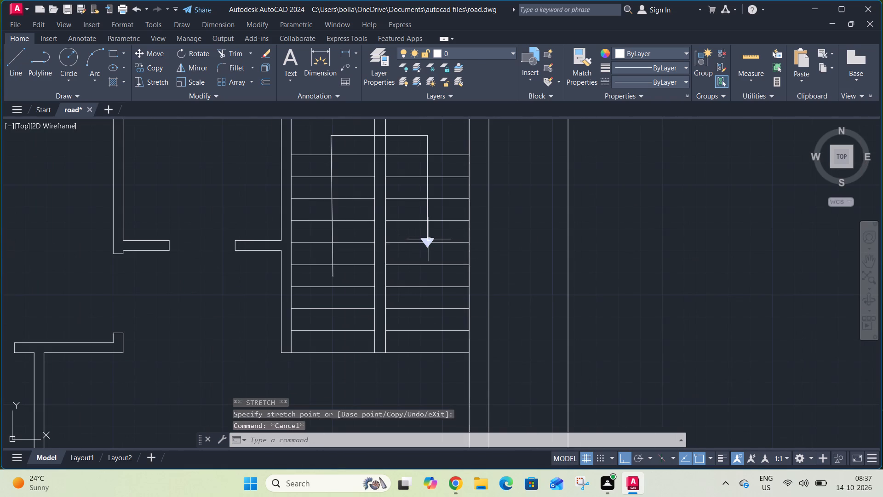
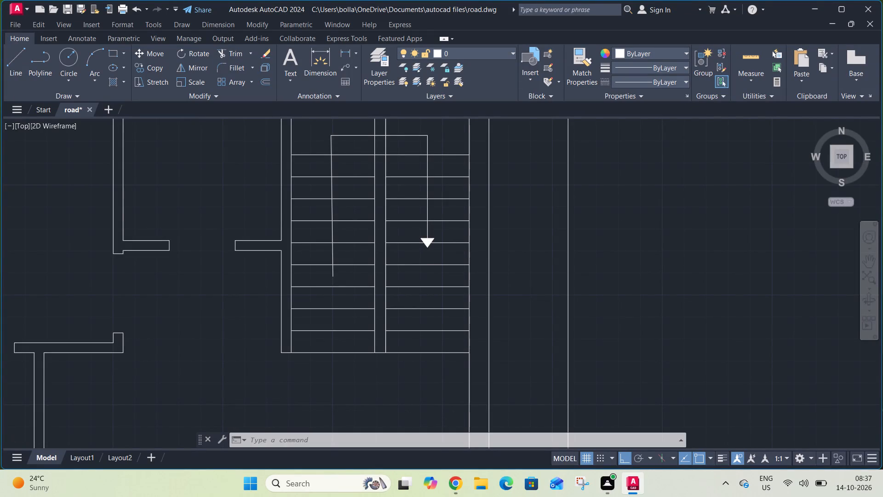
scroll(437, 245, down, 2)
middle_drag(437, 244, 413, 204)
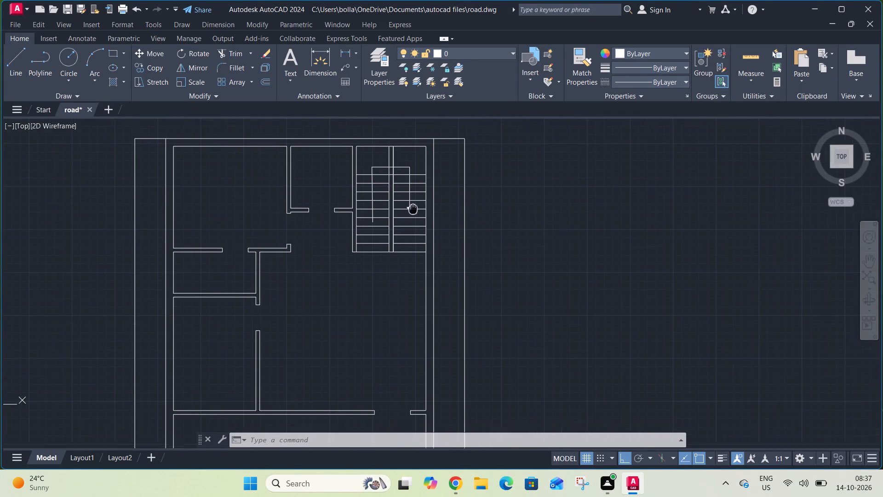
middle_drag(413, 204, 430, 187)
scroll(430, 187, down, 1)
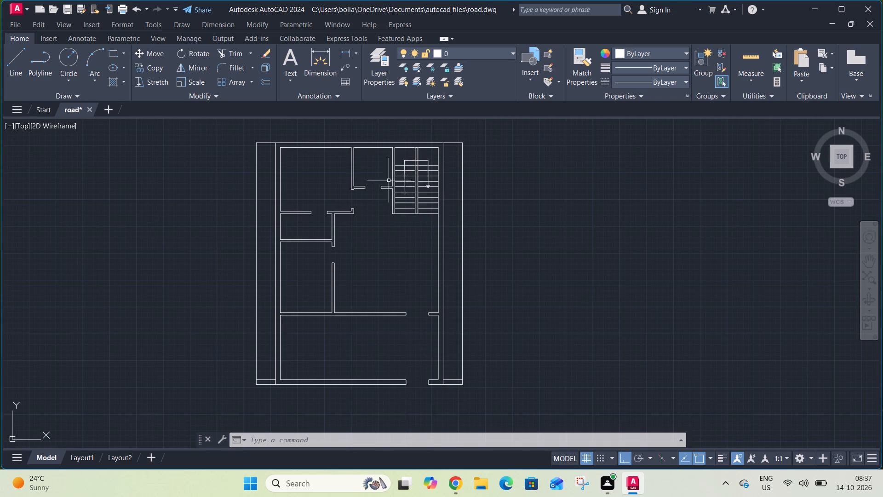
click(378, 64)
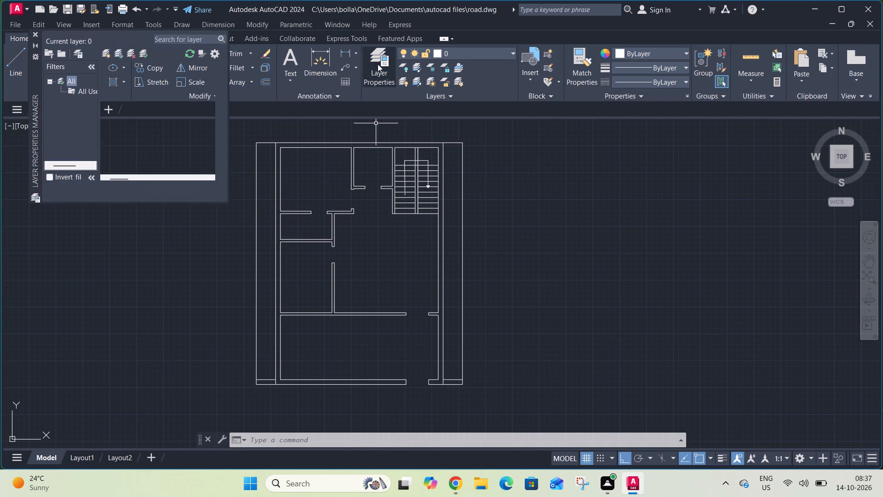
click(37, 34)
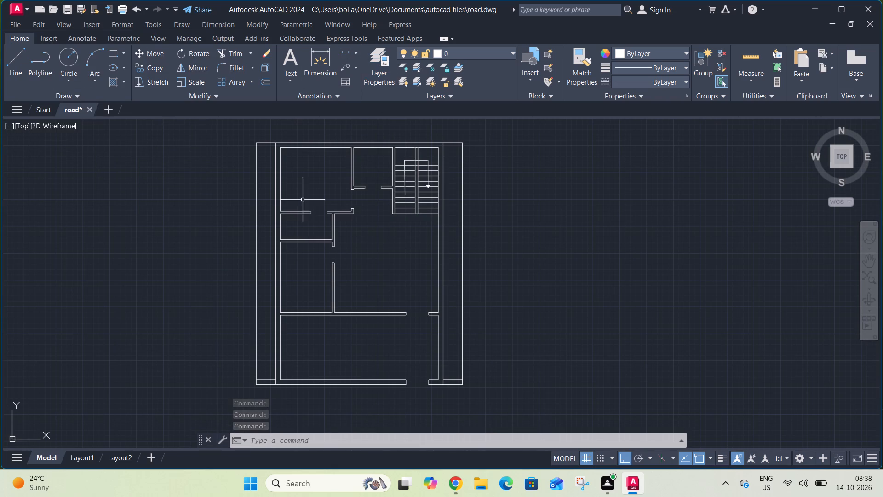
Draw an L-shape in the empty space beside the plan's east side, with a 2'6" line down and a 2'6" line to the right.
text(l)
key(space)
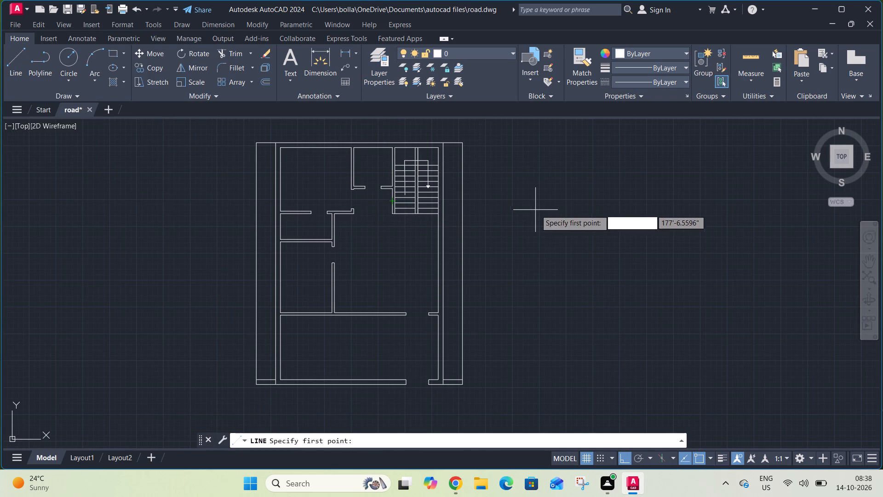
click(543, 204)
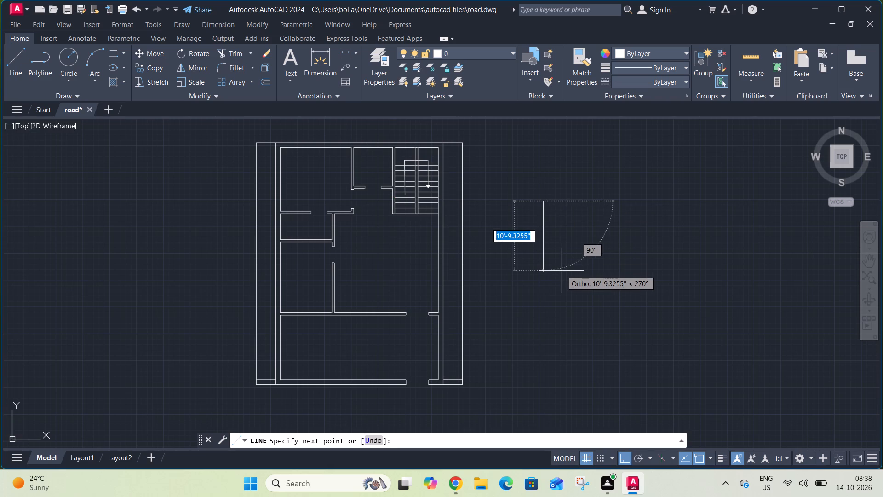
text(2')
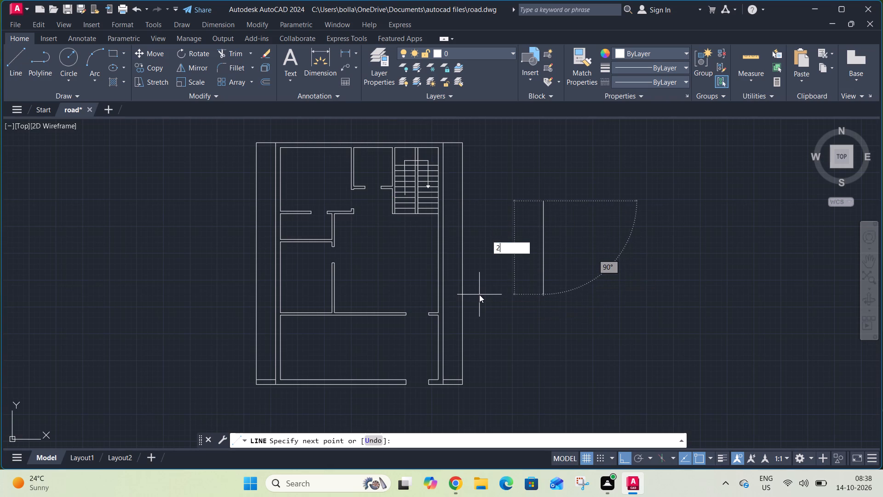
text(6")
key(Return)
text(2'6")
key(Return)
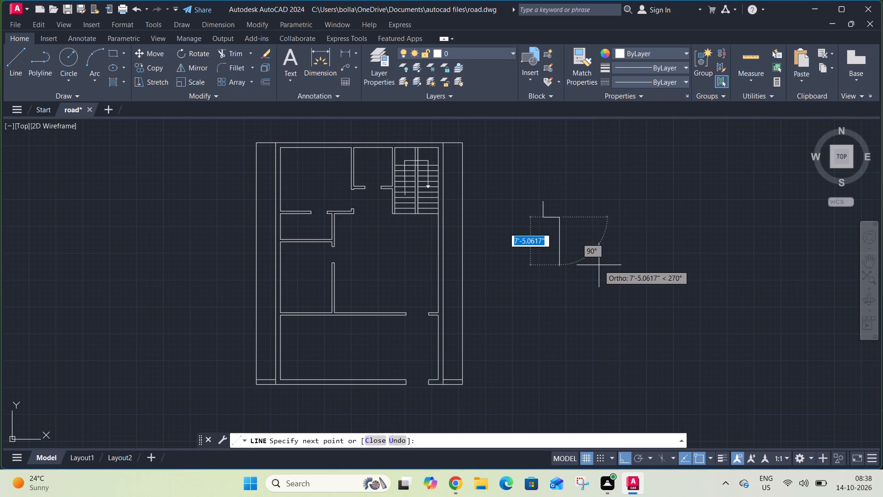
key(Escape)
Draw a second L-shape below the 2'6" one, with a 3' line down and a 3' line to the right.
text(l)
key(space)
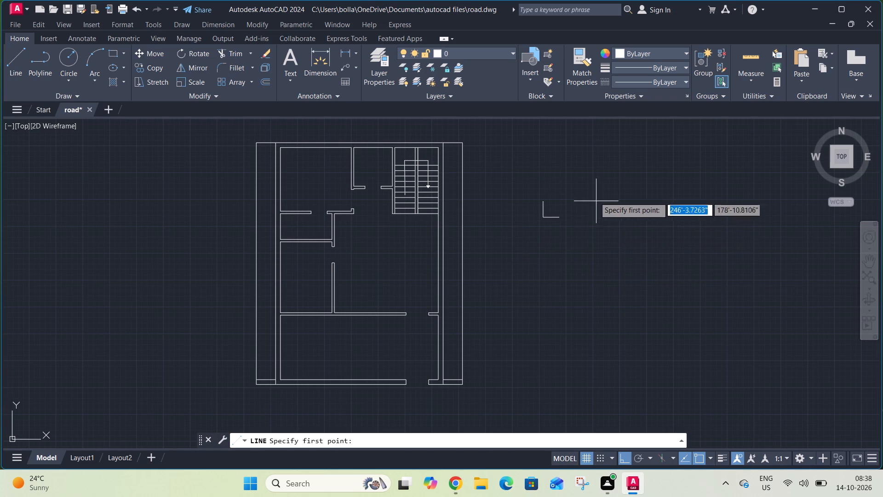
click(539, 252)
text(3')
key(Return)
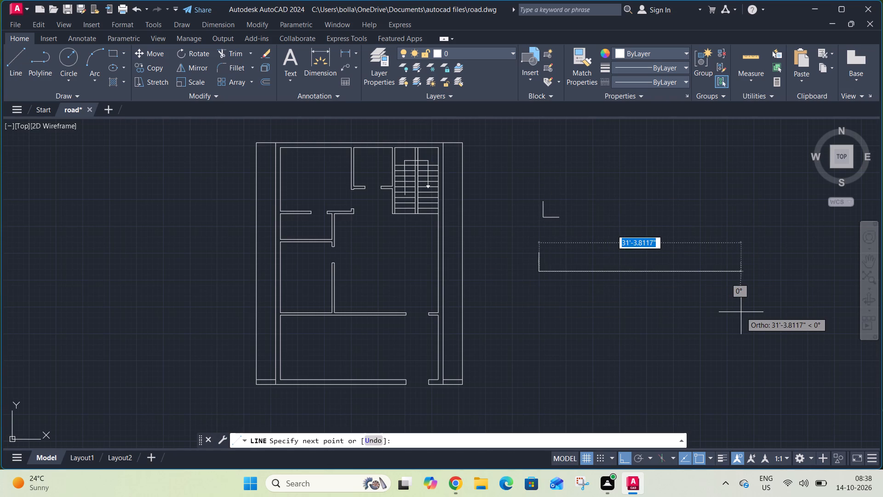
text(3')
key(Return)
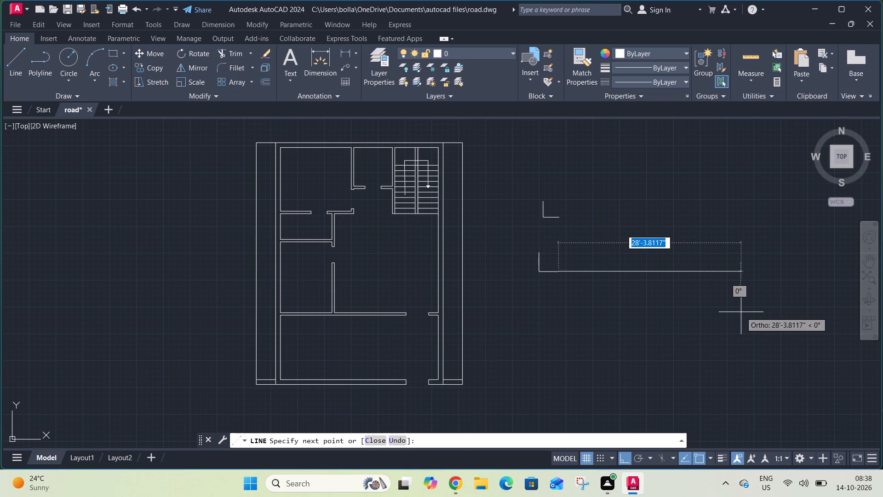
key(Escape)
Draw a third L-shape below the 3' one, with a 3'6" line down and a 3'6" line to the right.
key(l)
key(space)
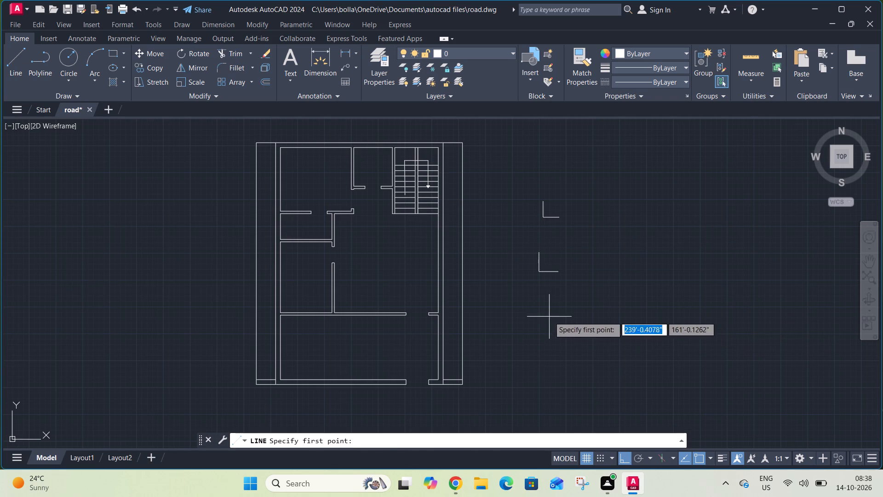
click(549, 315)
text(3'6")
key(Return)
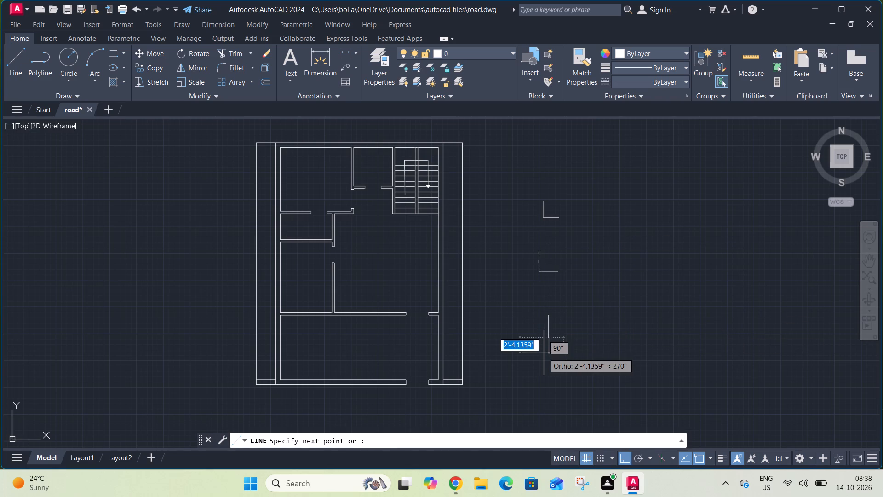
text(3'6")
key(Return)
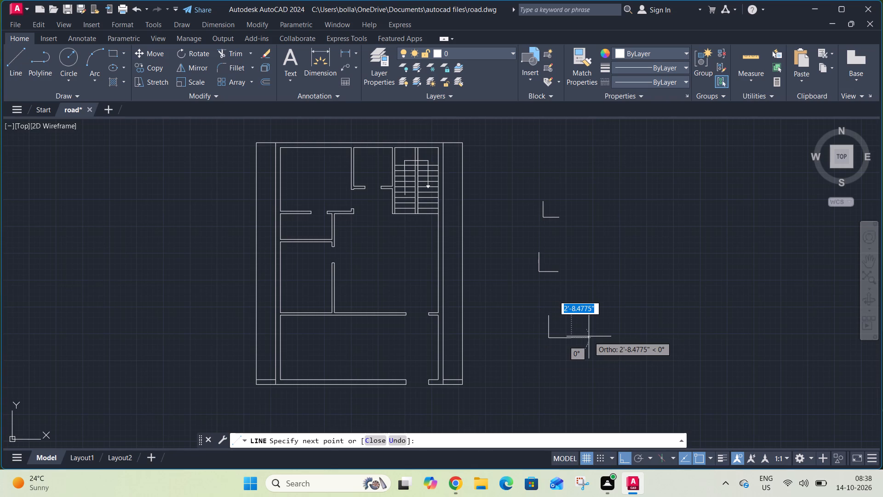
key(Escape)
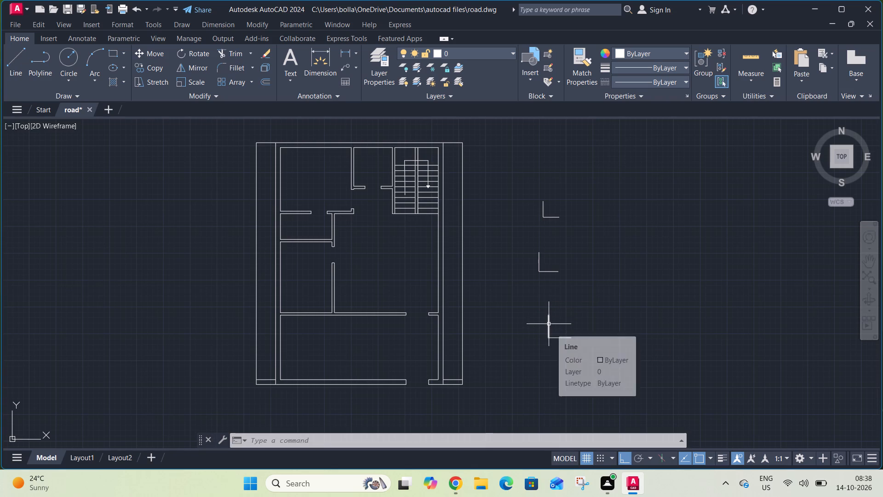
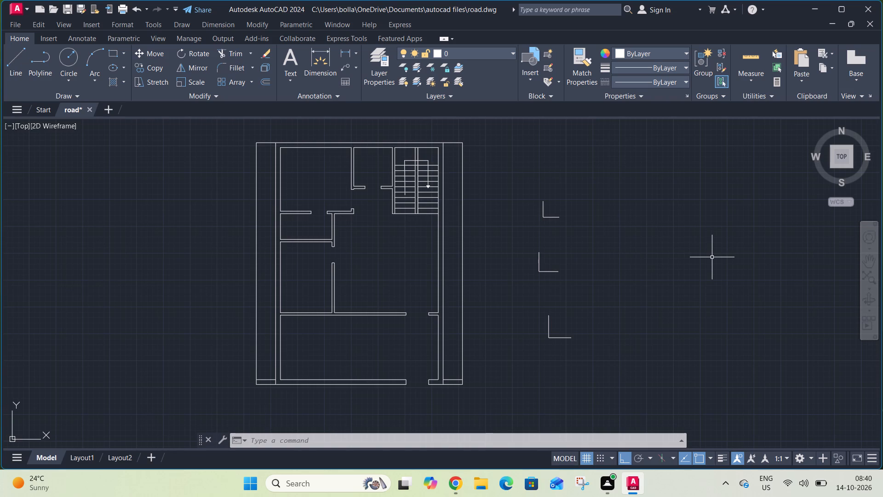
Offset the vertical line of each of the three L-shapes 2" to the inside to form the door leaves.
text(o 2")
key(Return)
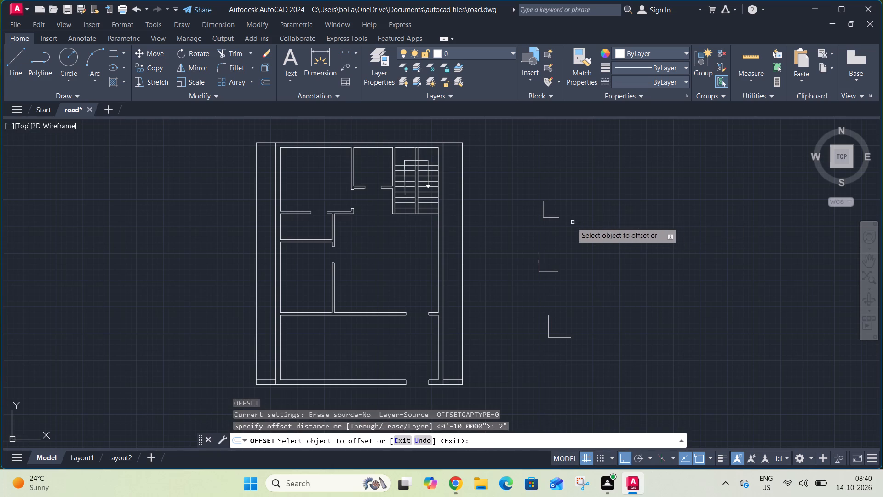
scroll(545, 207, up, 2)
click(540, 208)
click(553, 210)
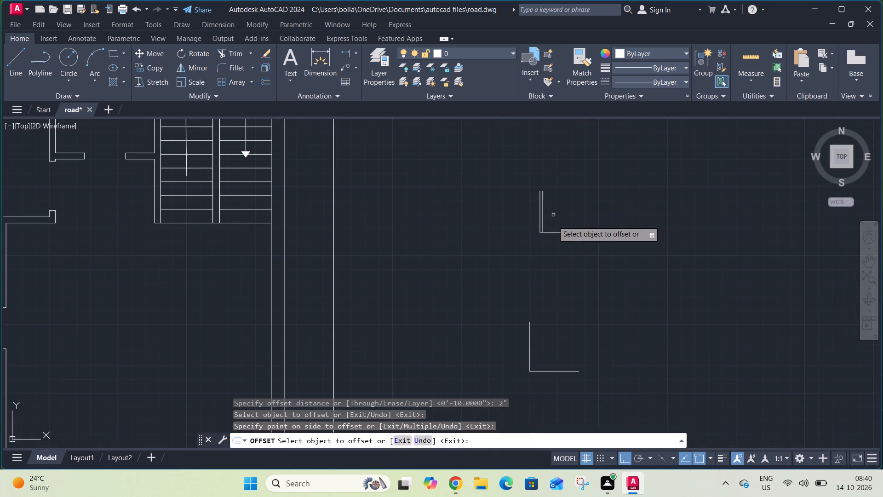
click(529, 339)
click(542, 339)
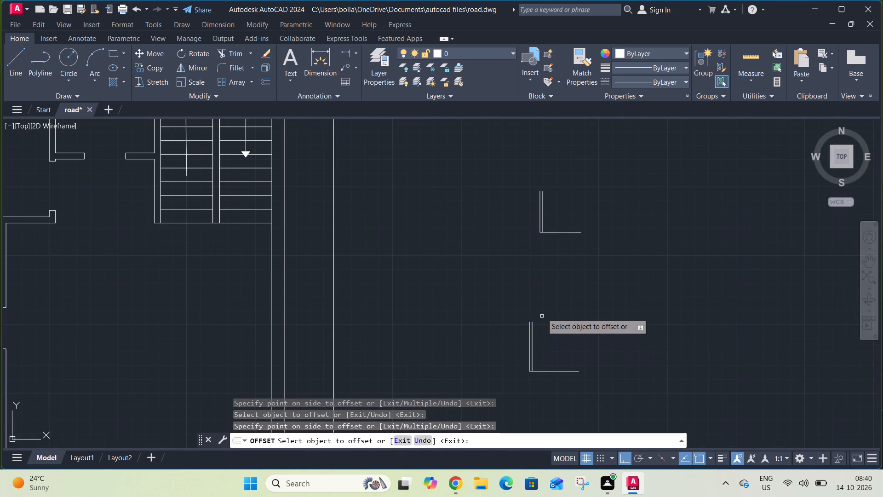
scroll(545, 301, down, 2)
scroll(549, 384, up, 2)
click(549, 384)
click(562, 381)
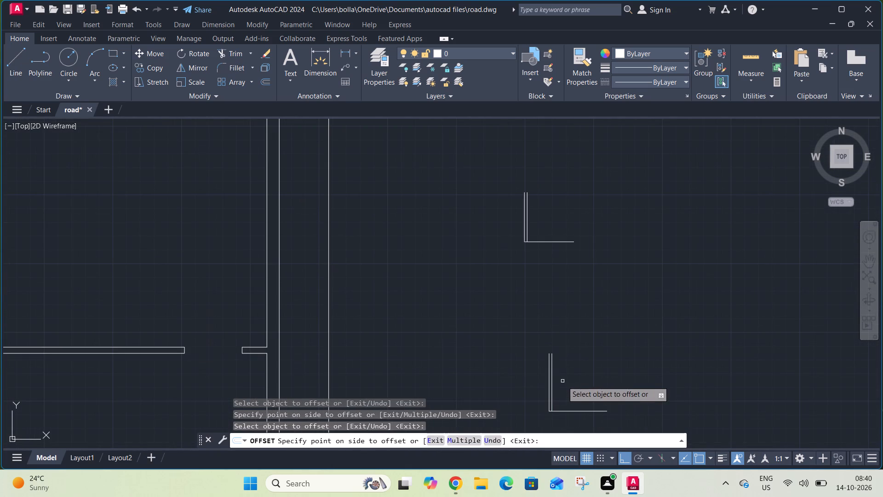
key(Escape)
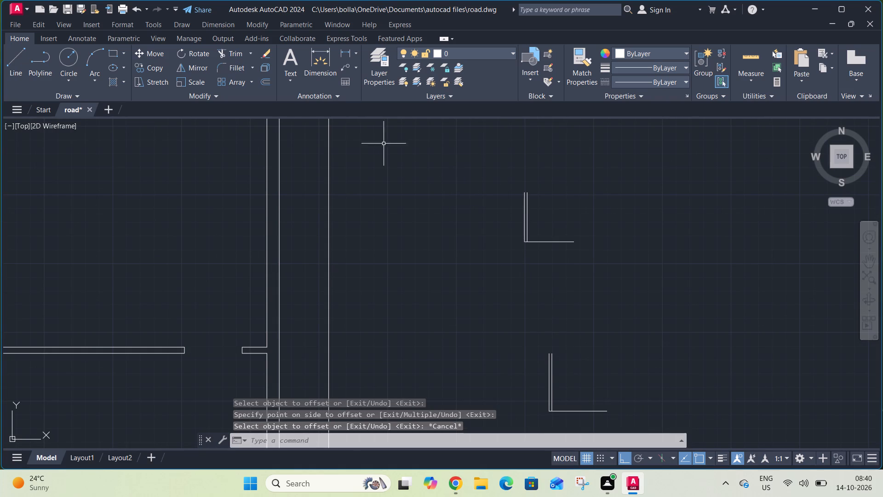
Draw the 2'6" door's swing with a Start, End, Direction arc from the leaf's top to the base line's free end.
click(90, 81)
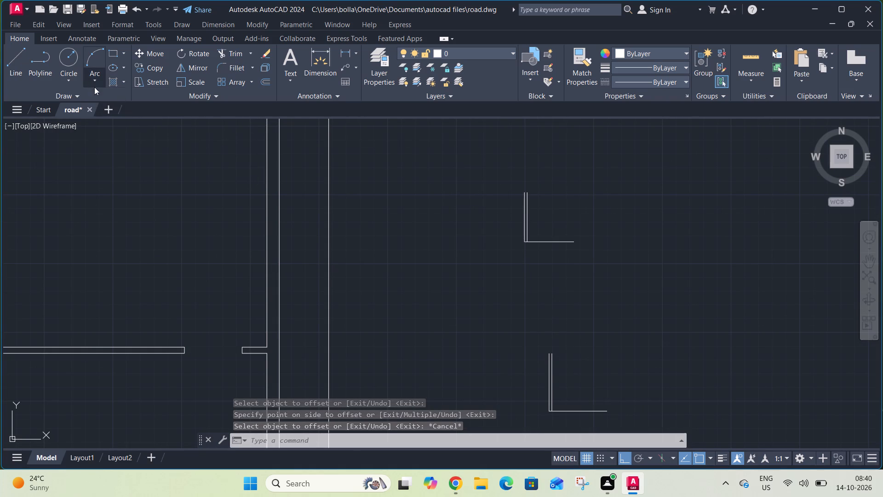
click(128, 219)
scroll(299, 191, down, 1)
middle_drag(418, 167, 329, 227)
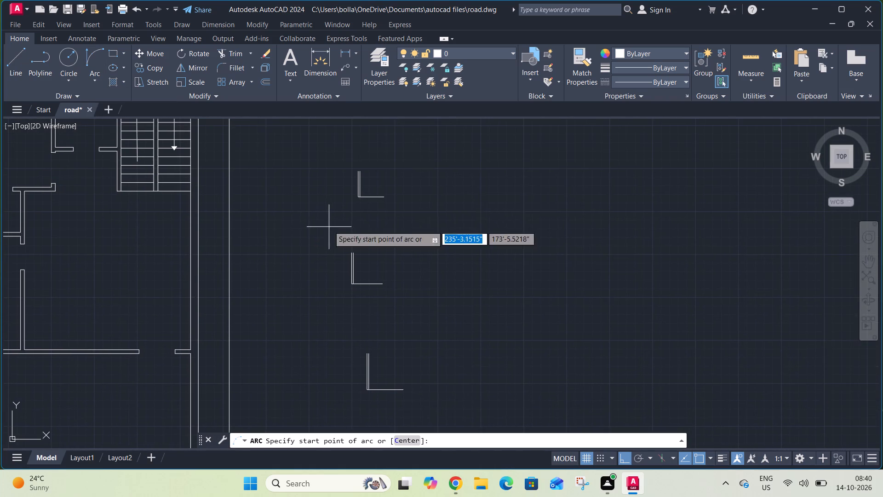
scroll(355, 170, up, 3)
click(363, 172)
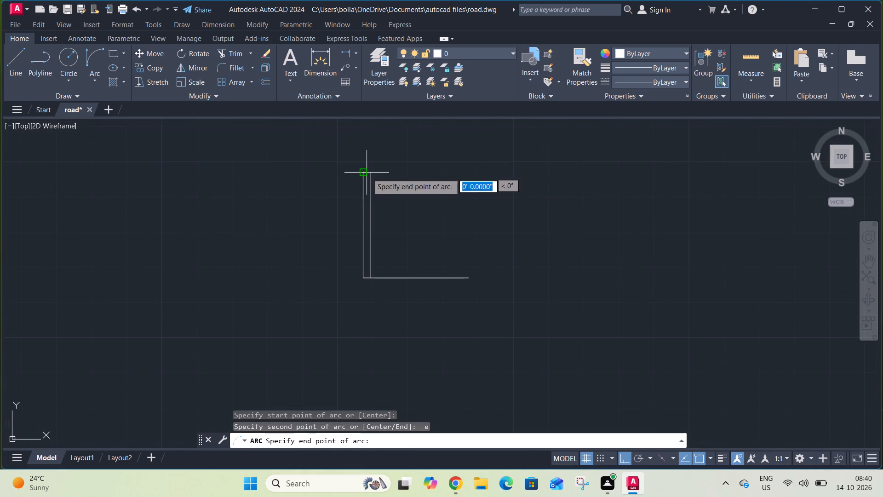
click(466, 276)
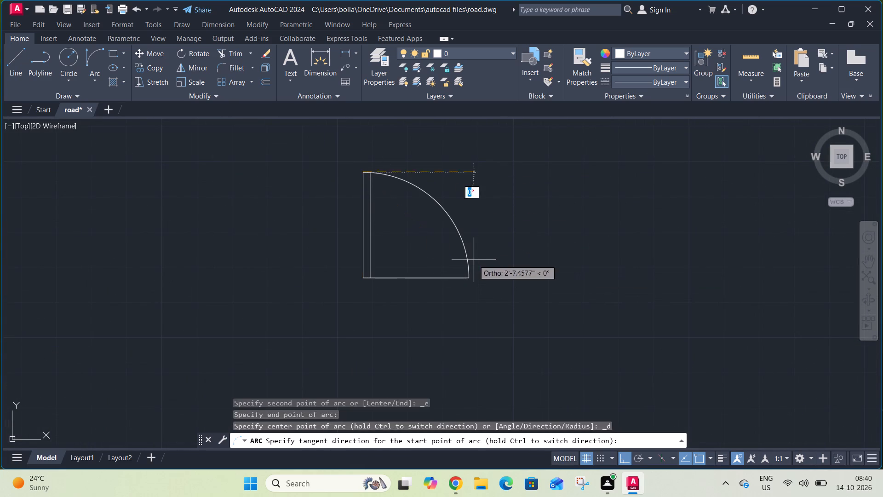
click(474, 260)
Draw the 3' door's swing as a Start, End, Direction arc from the leaf's top to the base line's free end.
scroll(455, 200, down, 3)
click(94, 81)
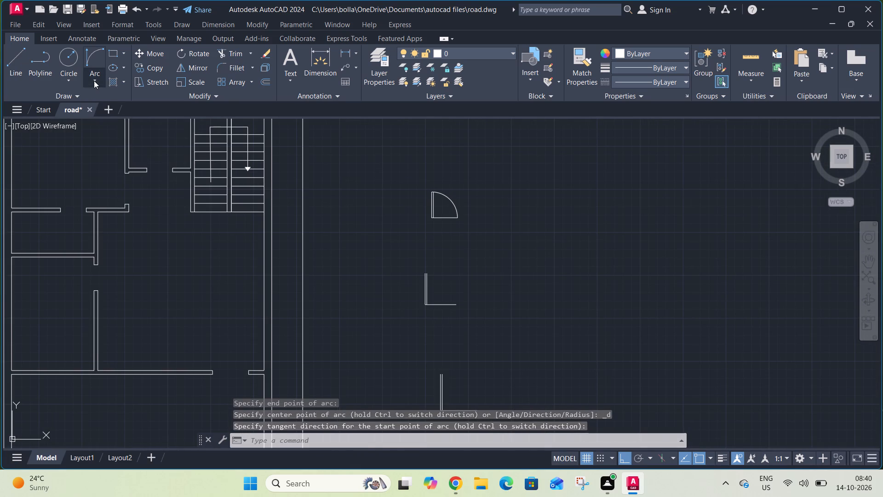
click(120, 224)
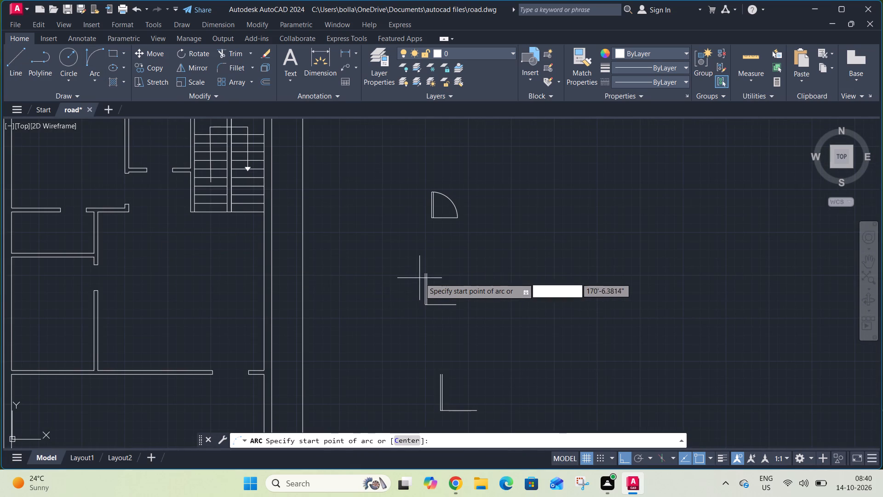
scroll(422, 277, up, 3)
click(432, 263)
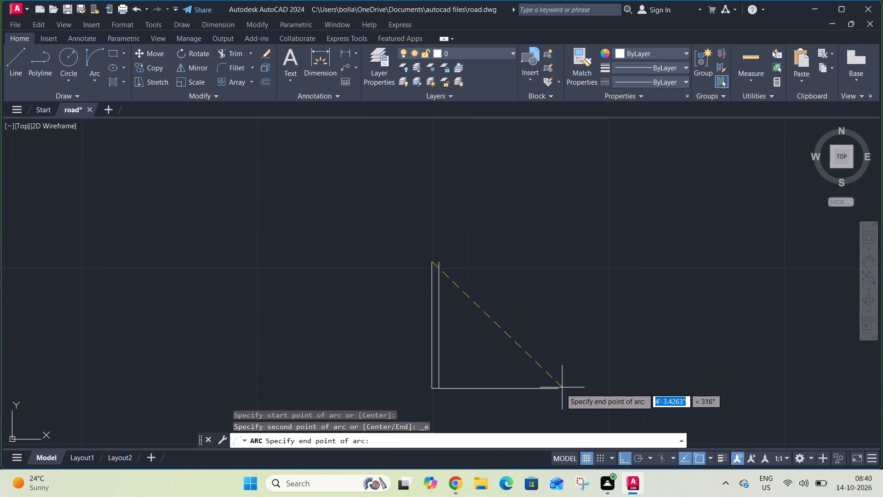
click(558, 388)
click(573, 365)
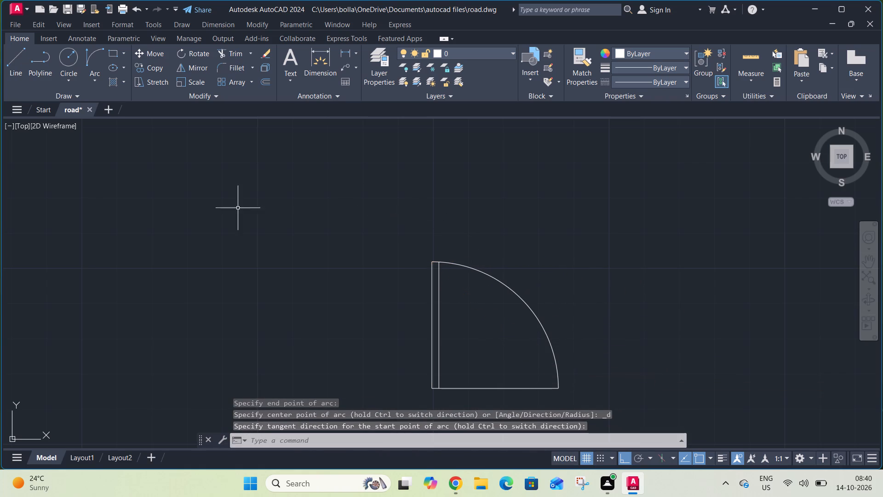
Draw the 3'6" door's swing as a Start, End, Direction arc from the leaf's top to the base line's free end.
click(96, 84)
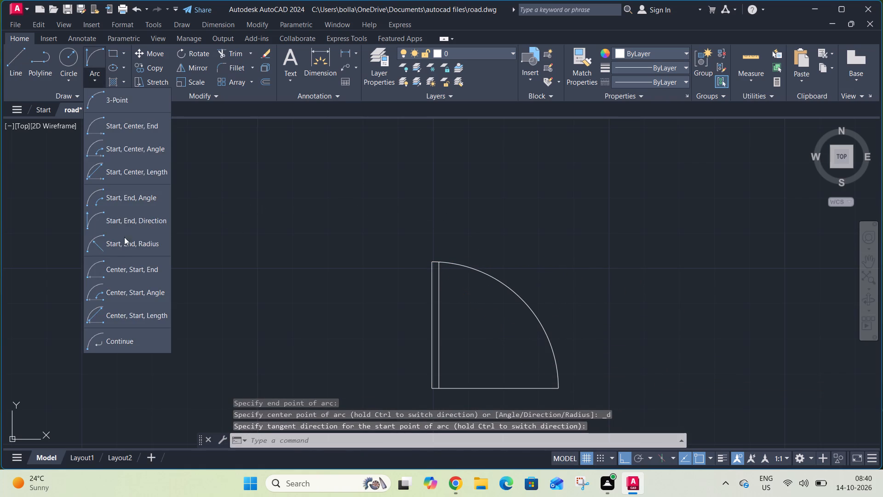
click(128, 218)
scroll(210, 159, down, 4)
scroll(281, 251, up, 4)
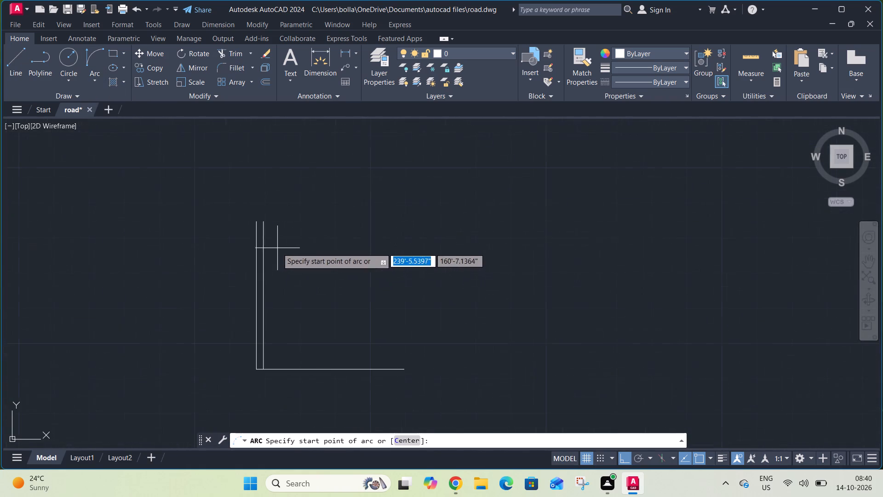
click(254, 221)
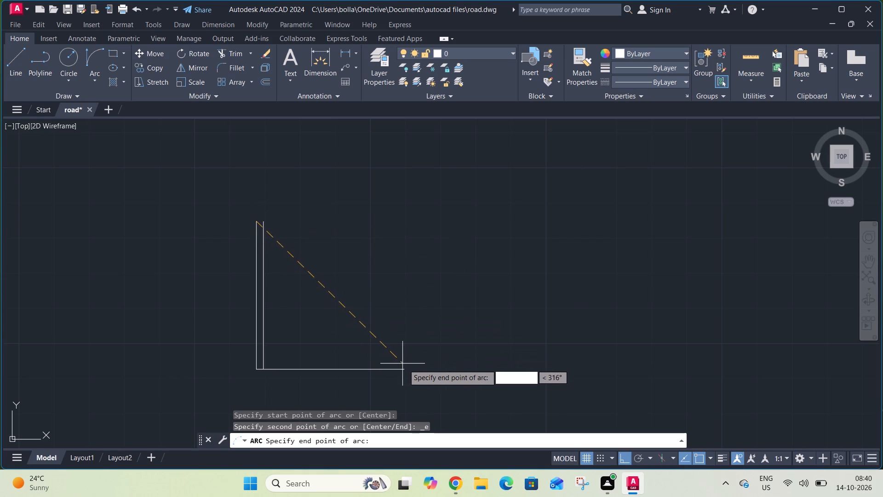
click(406, 367)
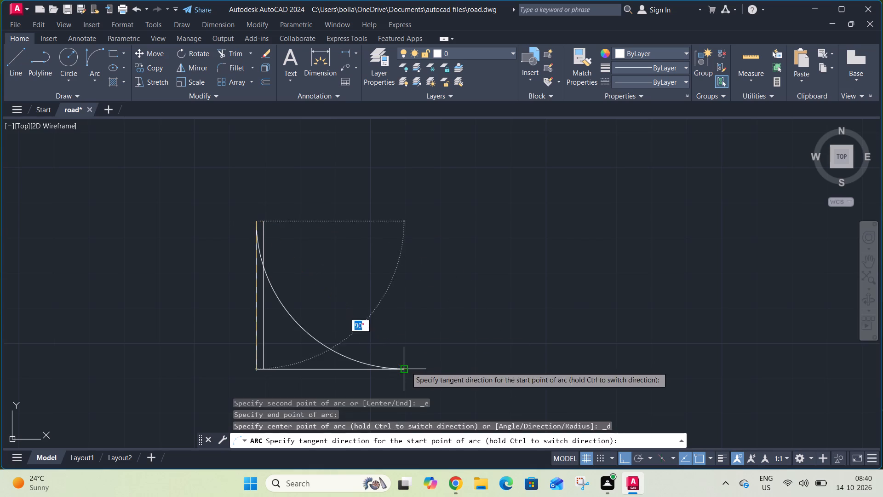
click(407, 351)
key(Escape)
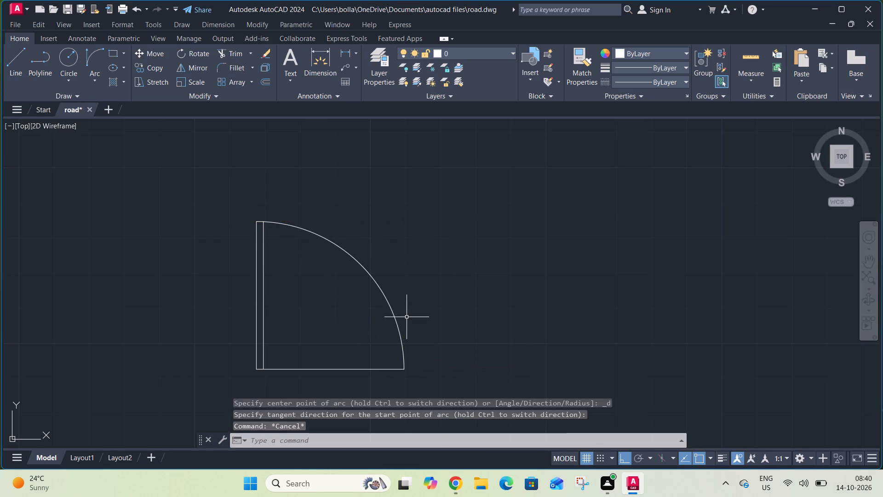
Trim the inner leaf line's stub projecting above the swing arc on all three door symbols.
text(tr)
key(space)
scroll(258, 212, up, 5)
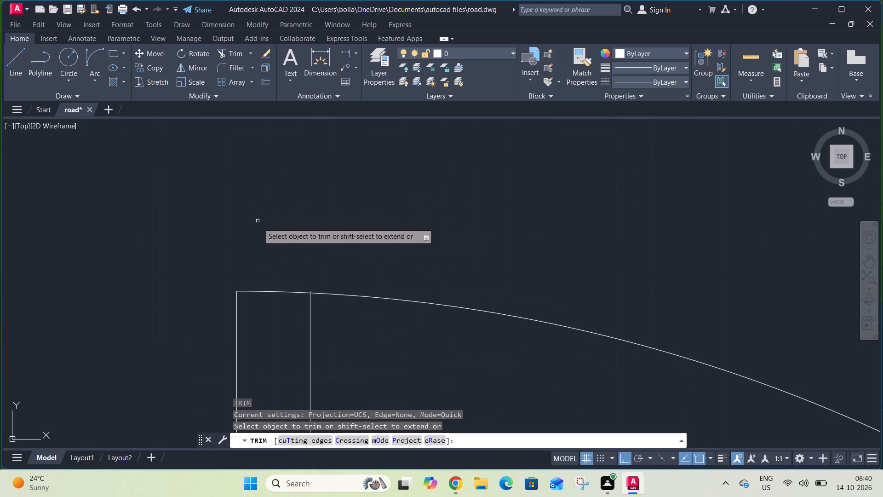
scroll(296, 271, up, 3)
click(347, 342)
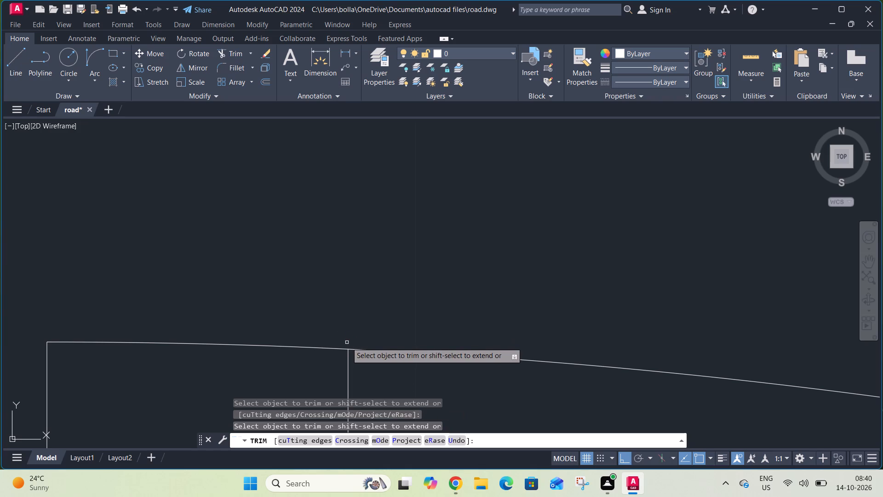
scroll(351, 324, down, 9)
scroll(351, 246, down, 3)
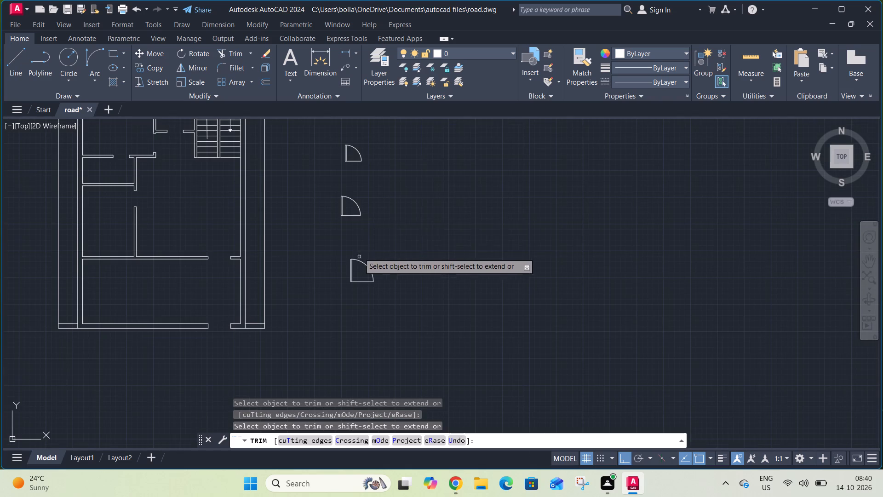
scroll(341, 191, up, 5)
scroll(345, 240, up, 4)
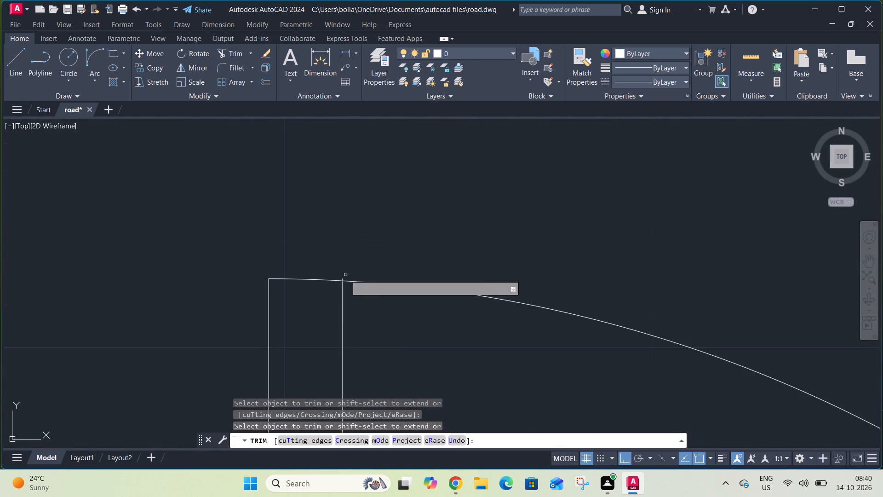
click(343, 278)
scroll(361, 279, down, 9)
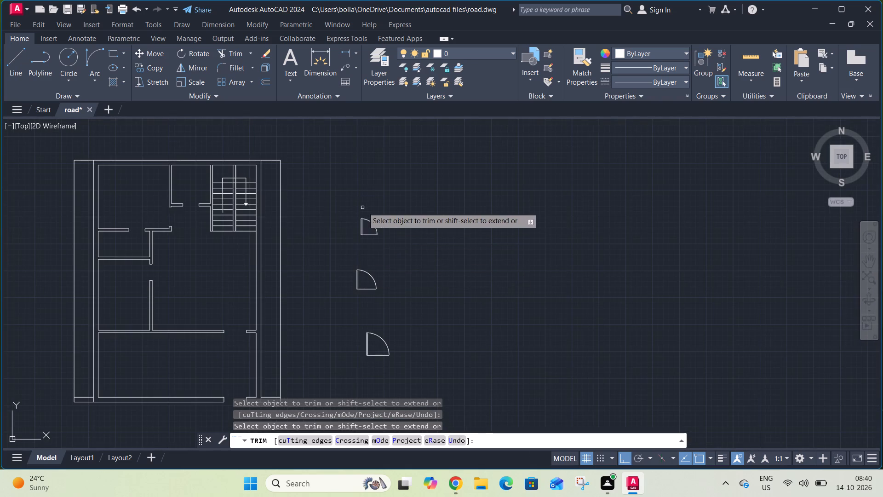
scroll(360, 214, up, 12)
scroll(397, 295, down, 1)
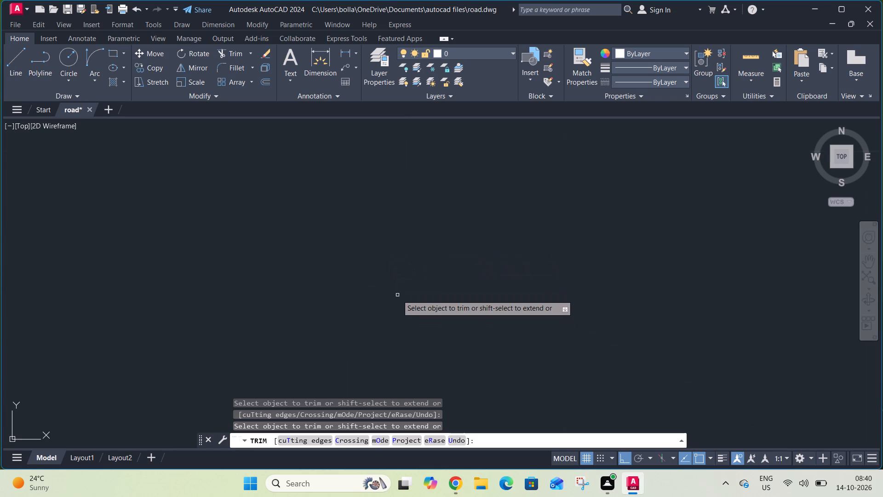
scroll(397, 293, down, 2)
click(412, 347)
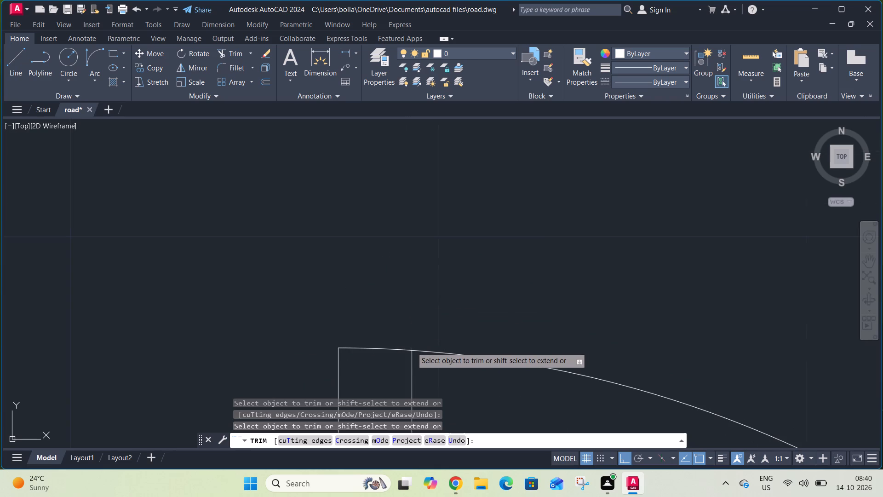
key(Escape)
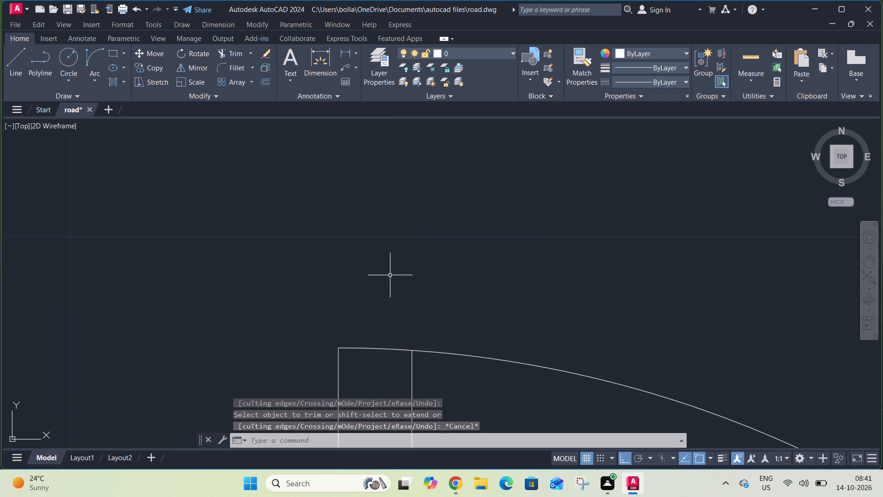
Draw a closed upright rectangle of lines, 4' high and 9" wide, in the empty space east of the door symbols.
scroll(388, 271, down, 6)
scroll(383, 224, down, 2)
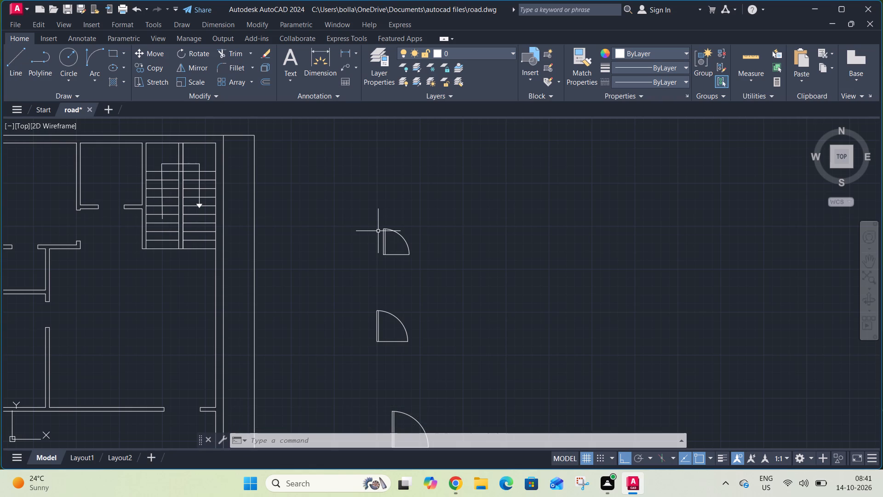
key(l)
key(space)
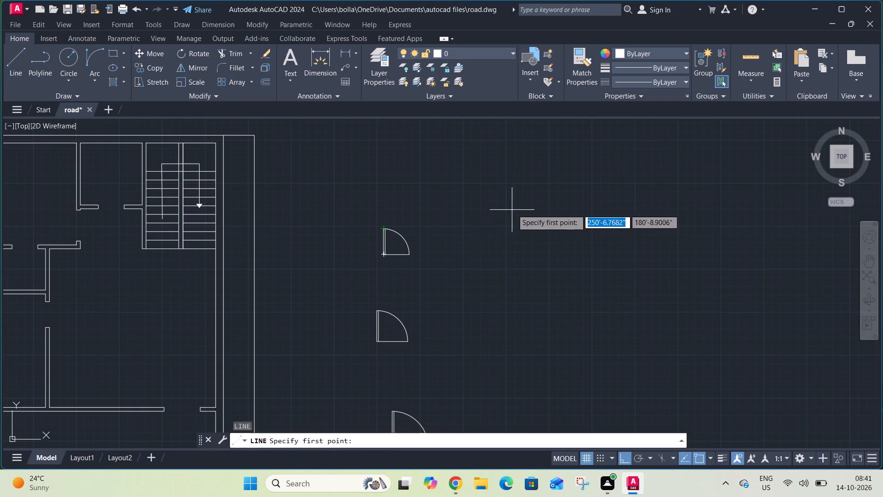
click(513, 208)
key(3)
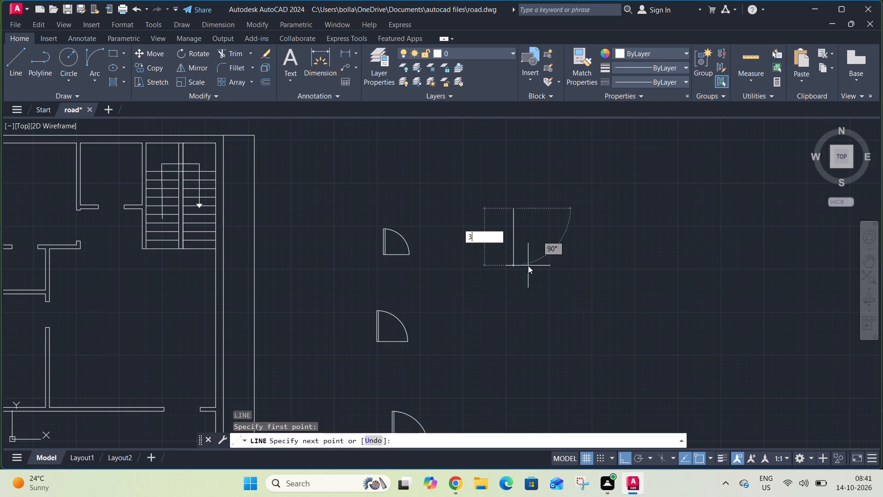
key(BackSpace)
text(4')
key(Return)
text(9")
key(Return)
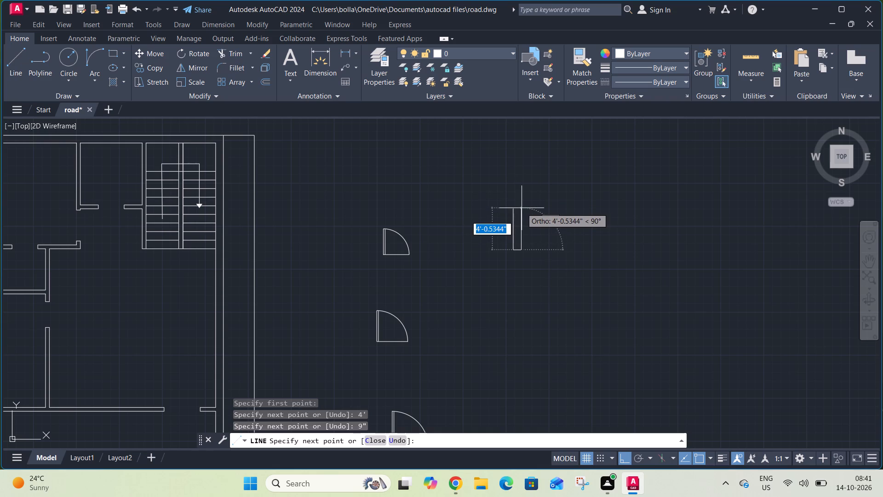
scroll(522, 208, up, 3)
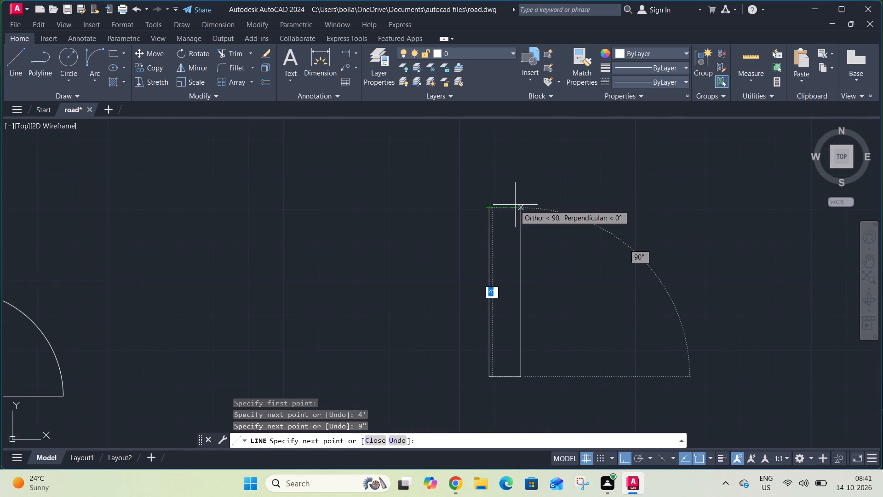
click(520, 208)
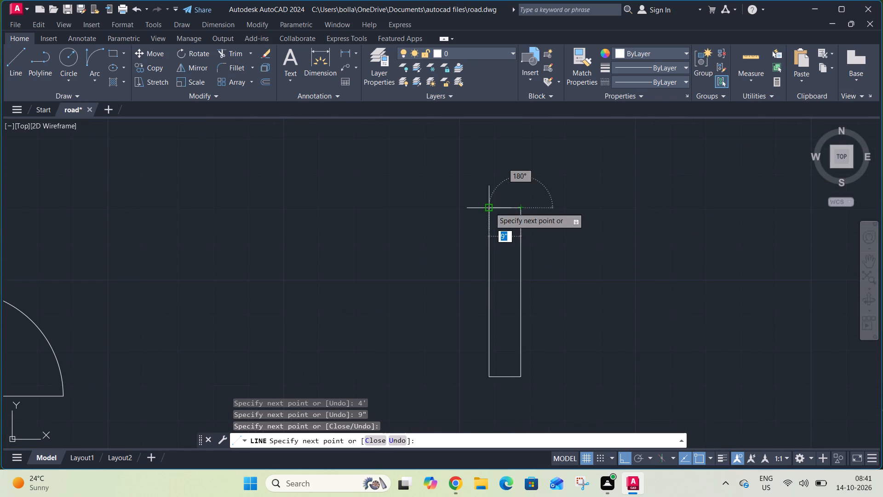
click(484, 208)
key(Escape)
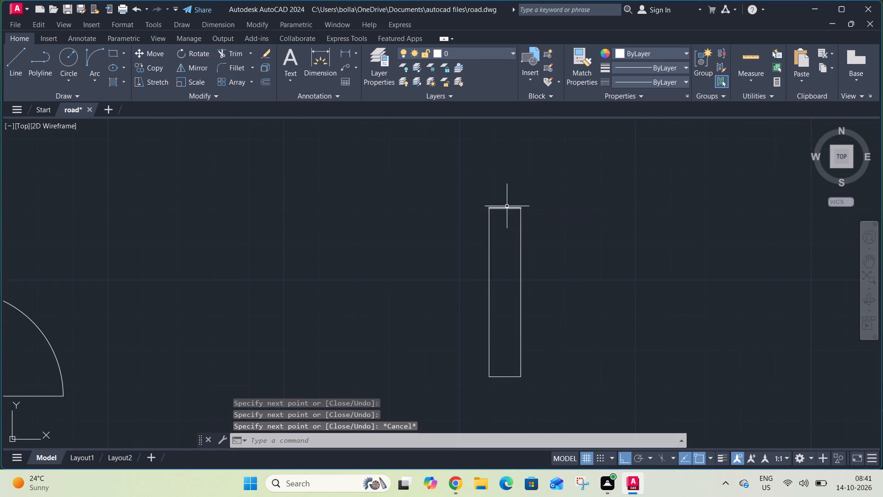
Draw a vertical centre line in the 4' by 9" rectangle, joining the midpoints of its two short edges.
key(space)
click(506, 207)
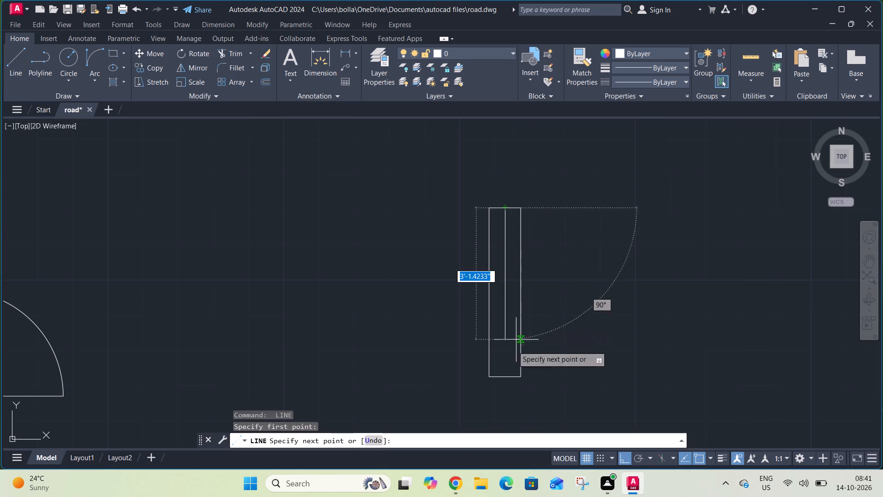
click(505, 377)
key(Escape)
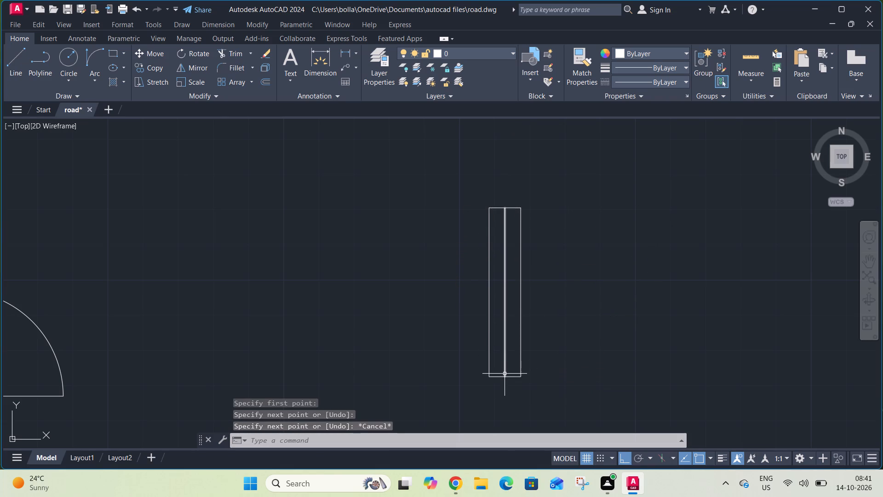
Offset the rectangle's centre line 1" to each side.
text(o)
key(space)
key(1)
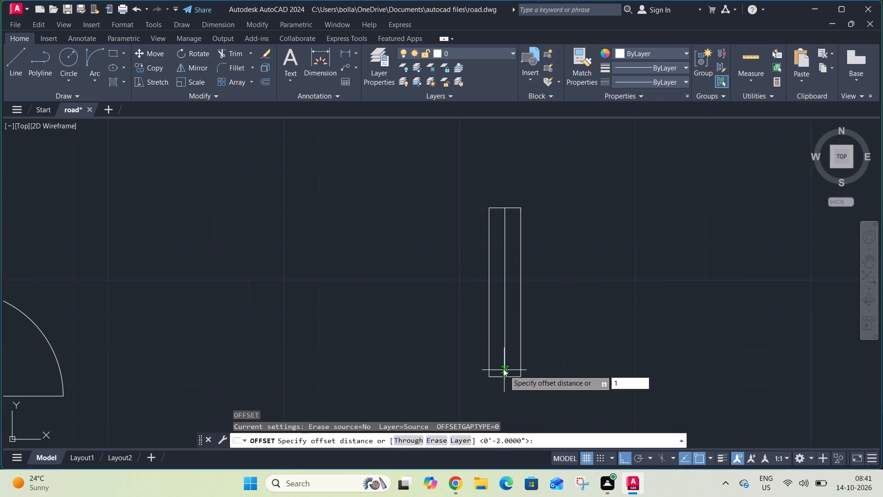
key(shift+quotedbl)
key(Return)
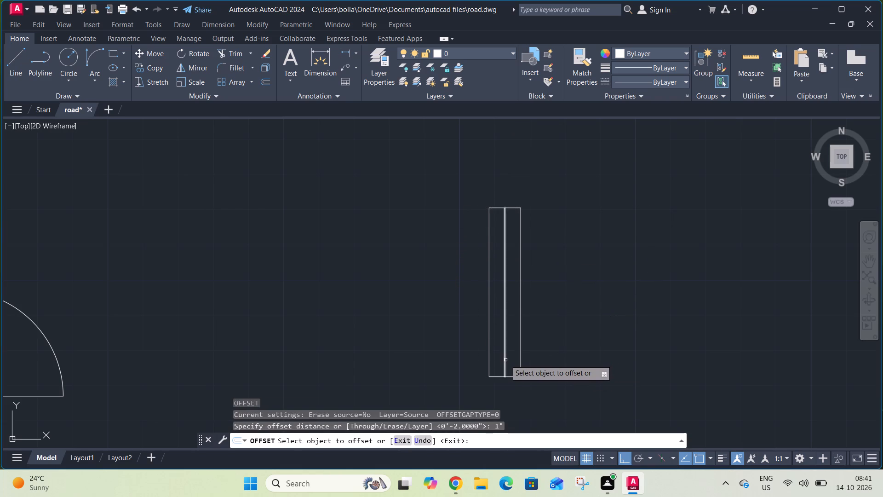
click(505, 360)
click(512, 357)
click(504, 360)
click(501, 360)
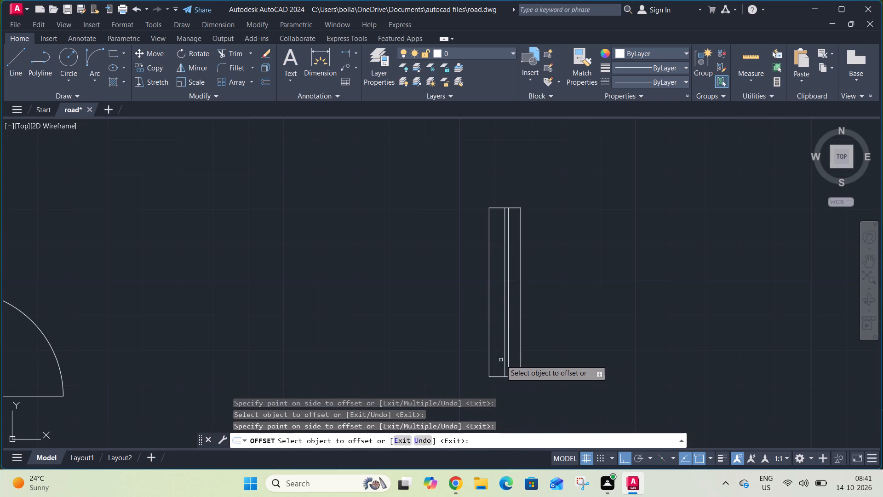
click(505, 357)
click(495, 361)
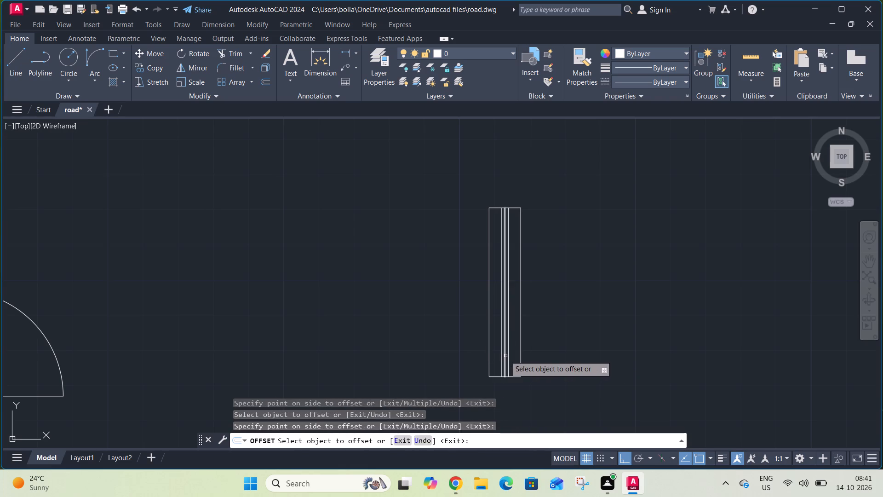
key(Escape)
Delete the original centre line between the two offset lines.
click(505, 355)
key(Delete)
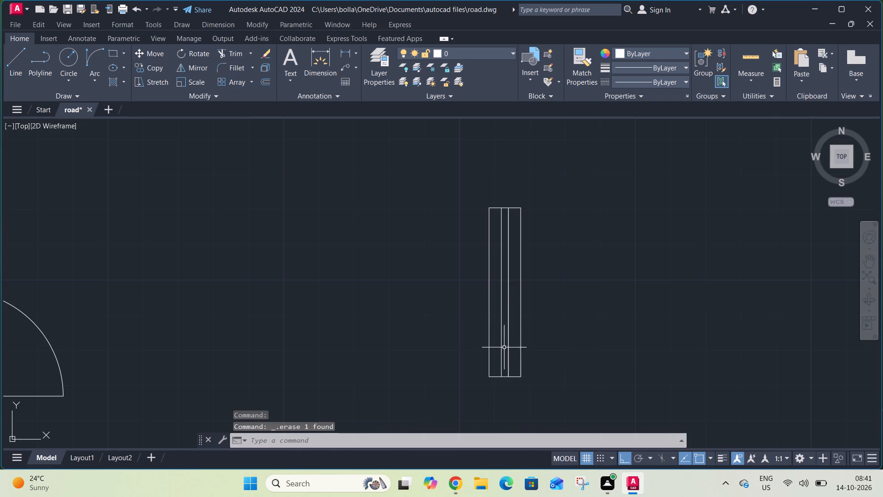
Copy the whole 4' by 9" symbol eastward as a linear array of 3 items, based on its lower-right corner.
scroll(494, 279, down, 1)
drag(482, 231, 488, 237)
click(557, 351)
text(co)
key(space)
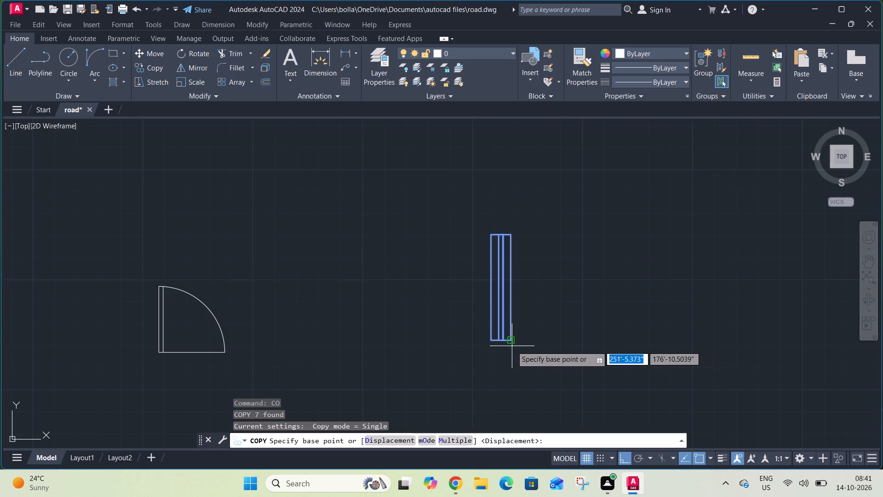
click(512, 341)
key(a)
key(space)
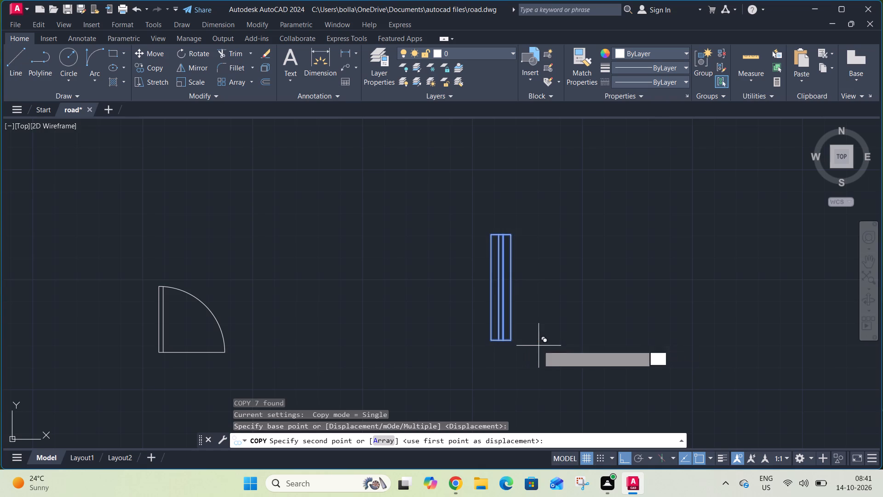
text(3)
key(space)
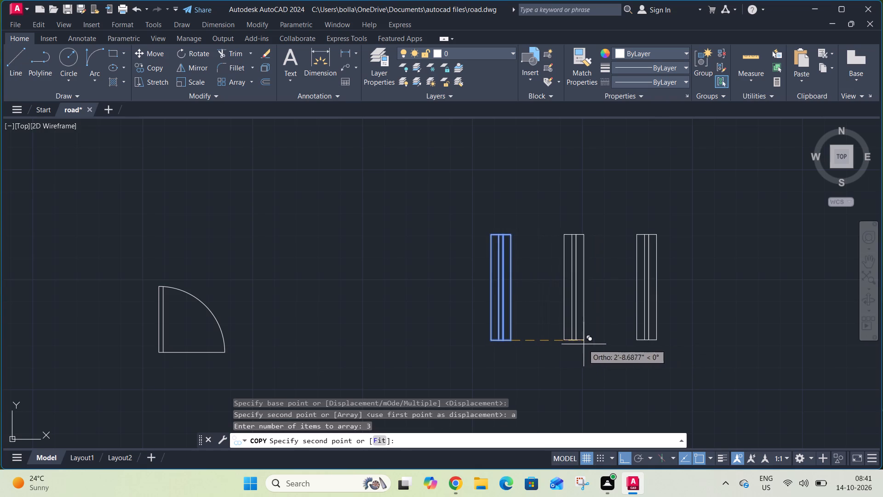
click(601, 342)
Stretch the top end of the middle 4' by 9" symbol downward by 1'.
click(567, 227)
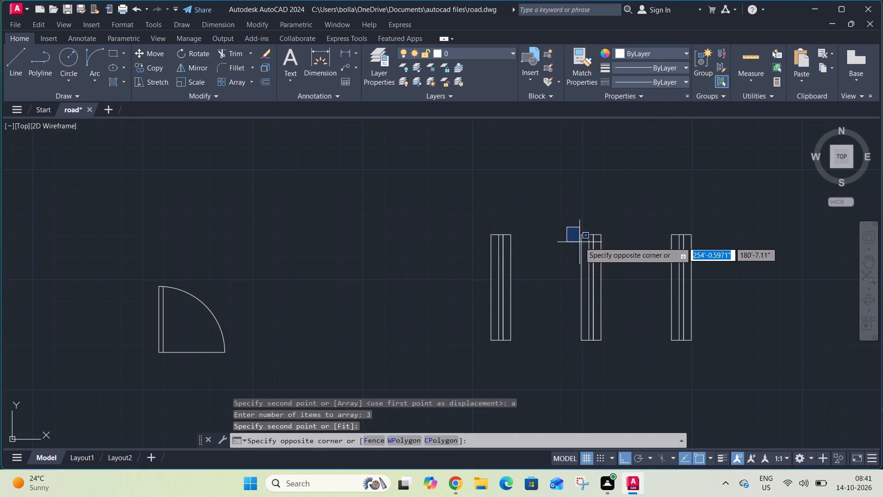
key(Escape)
key(s)
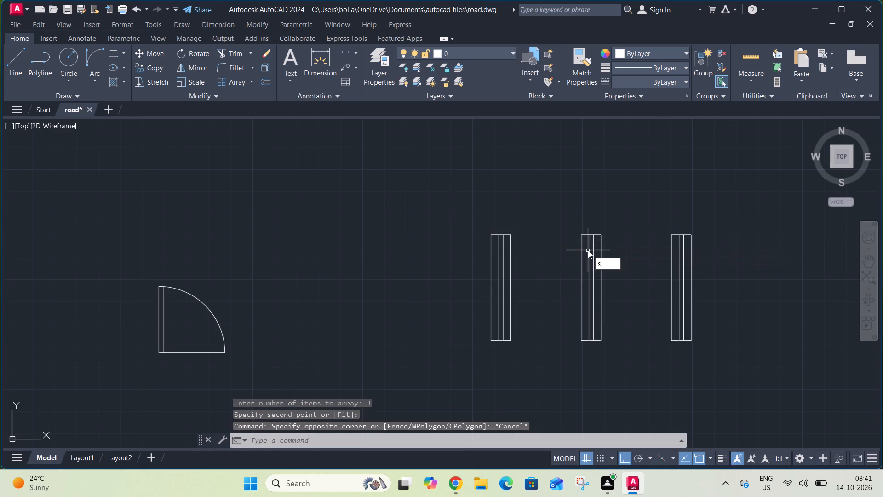
key(space)
click(610, 225)
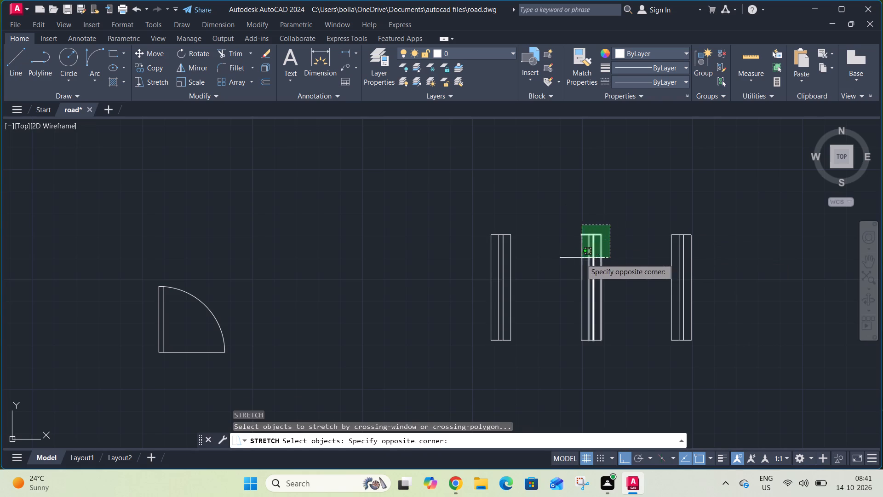
click(578, 260)
key(space)
click(602, 236)
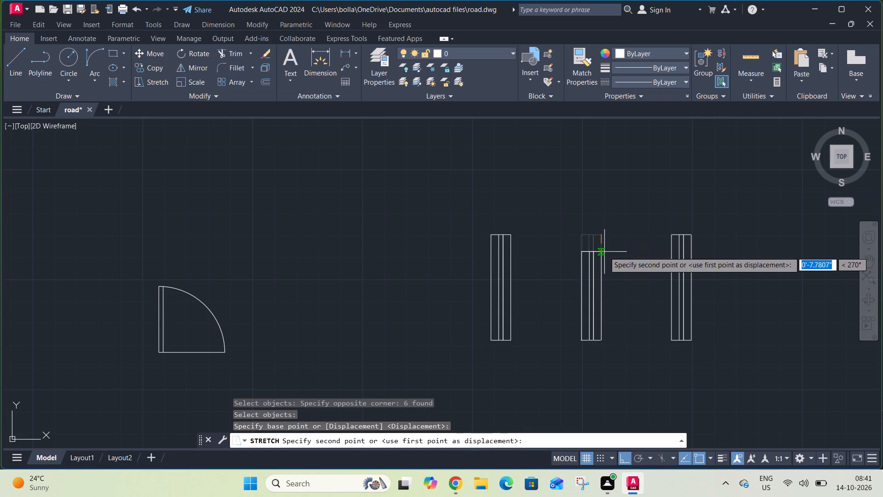
text(1')
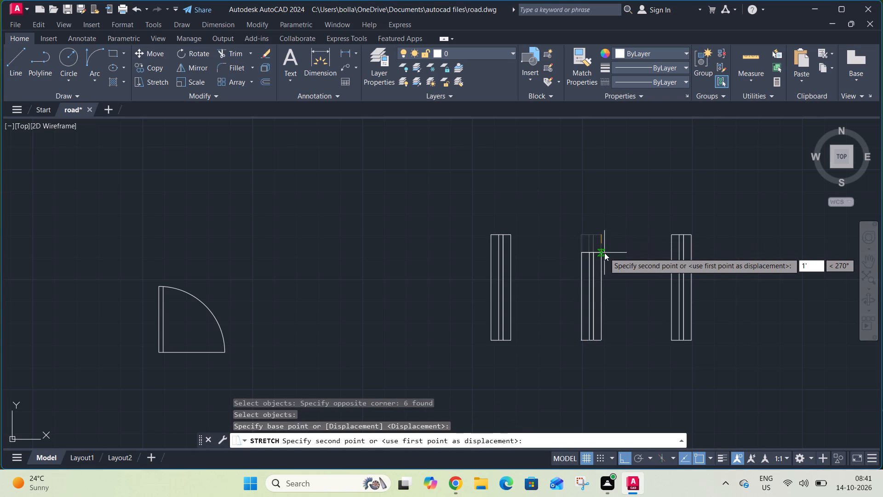
key(Return)
Stretch the top end of the easternmost 4' by 9" symbol downward by 2'.
text(s)
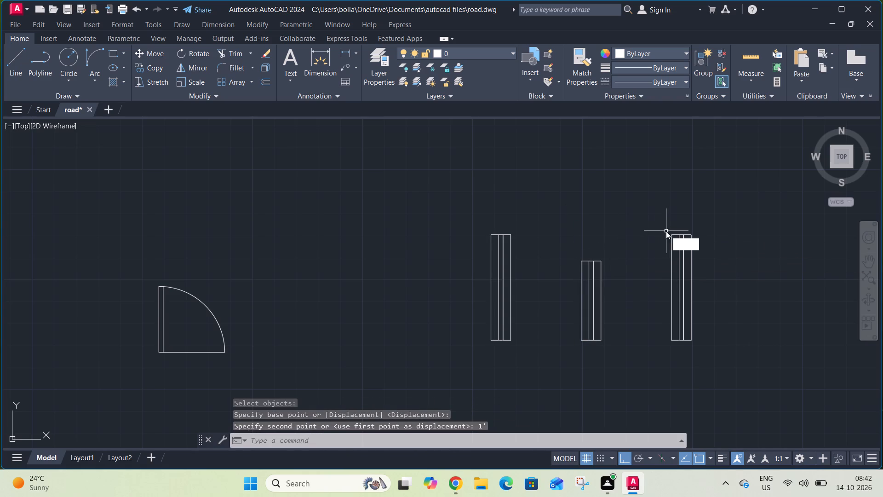
key(space)
click(701, 221)
click(662, 258)
key(space)
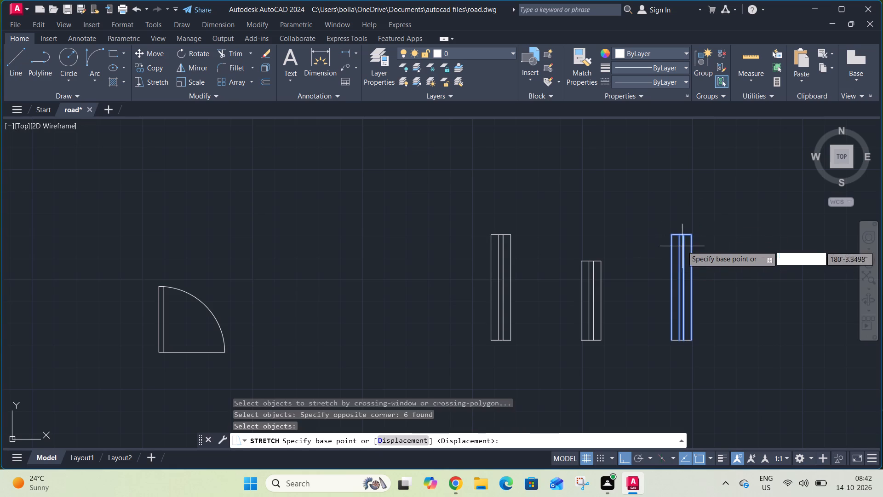
click(692, 236)
text(2')
key(Return)
Open the drawing "All blocks and items" from the Downloads folder, ignoring the missing SHX files.
scroll(681, 243, down, 4)
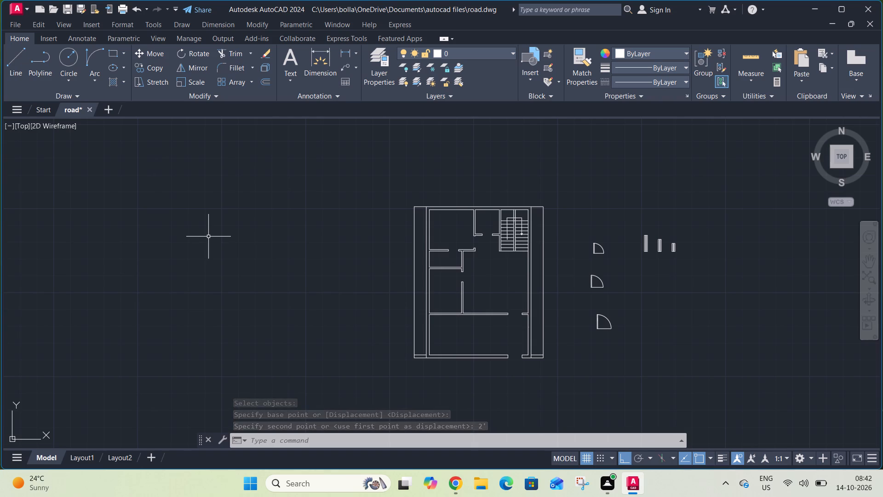
key(ctrl+o)
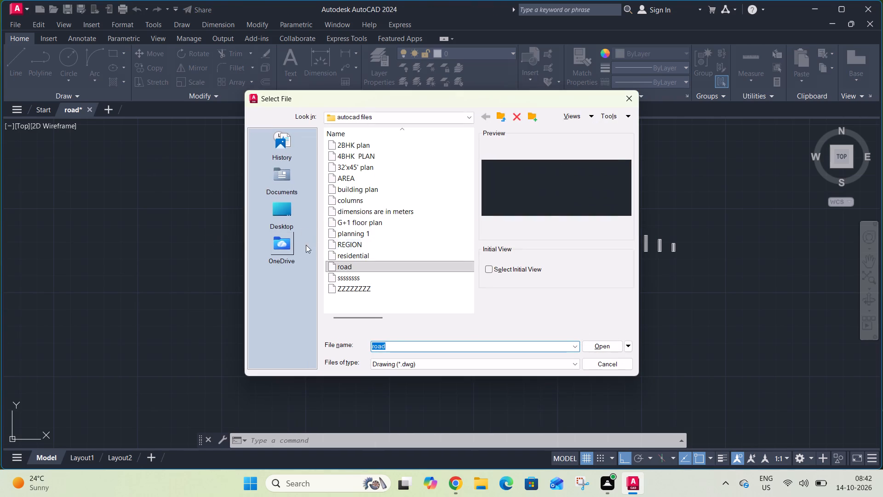
click(279, 187)
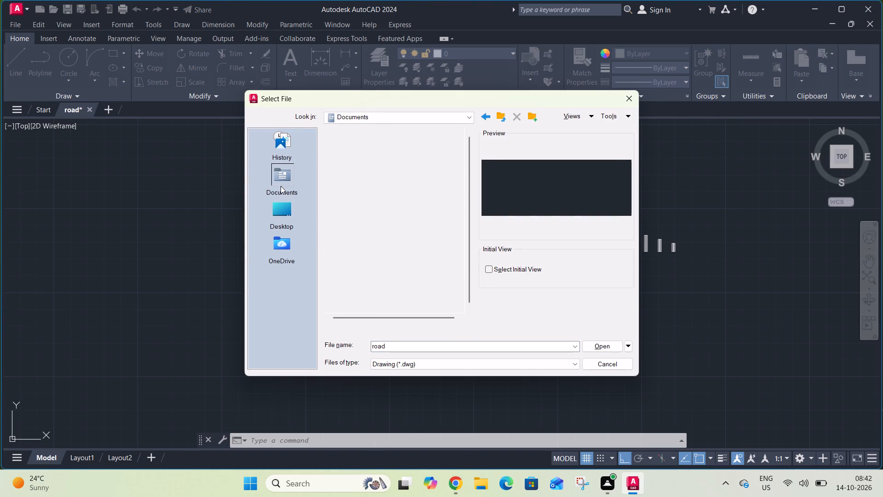
click(286, 159)
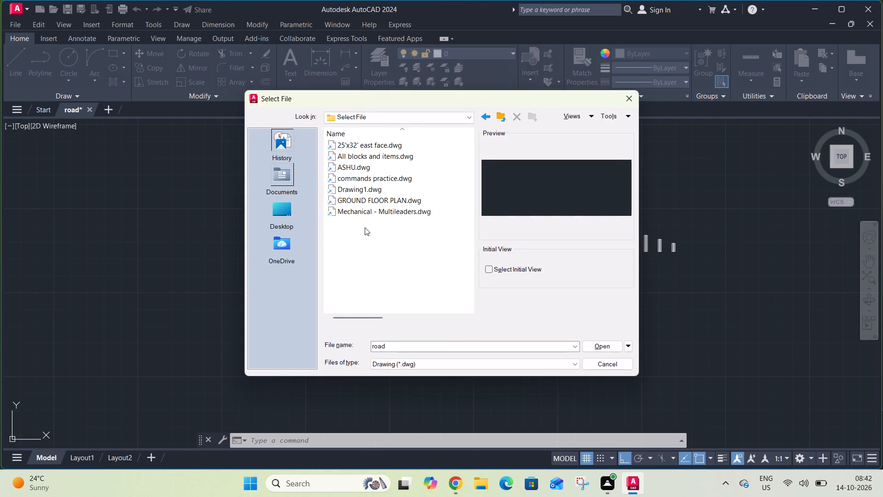
click(281, 219)
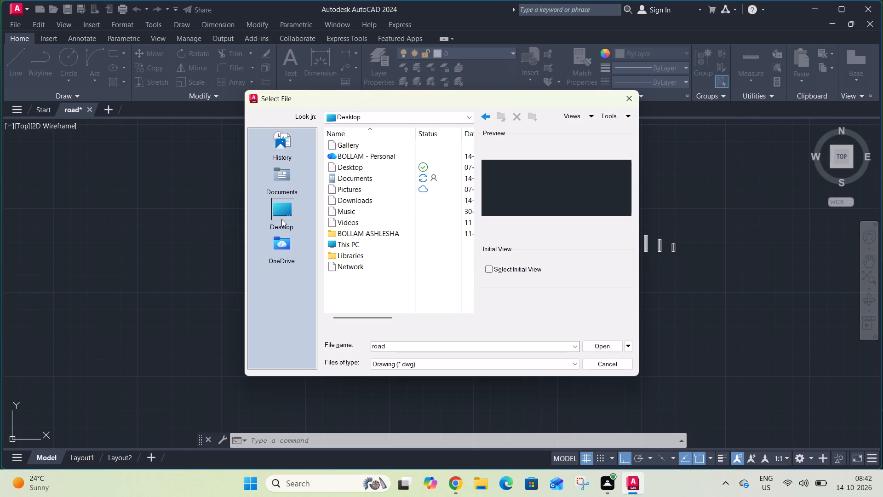
click(364, 198)
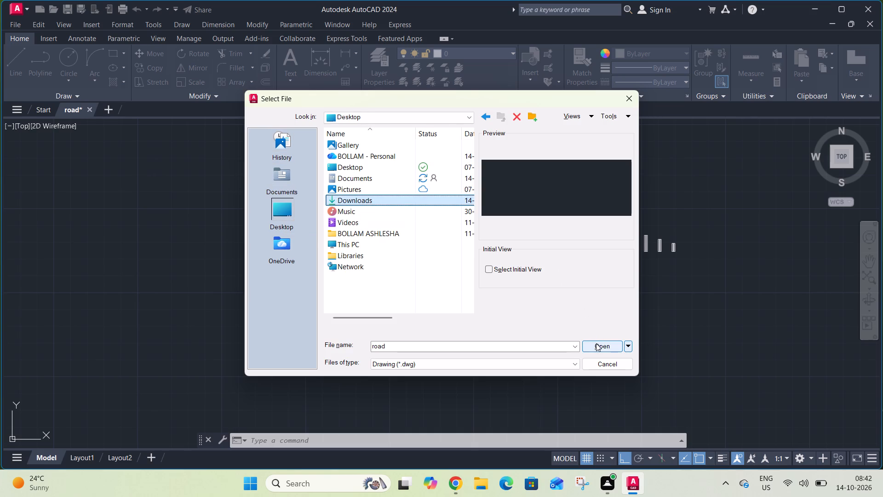
click(596, 343)
click(410, 154)
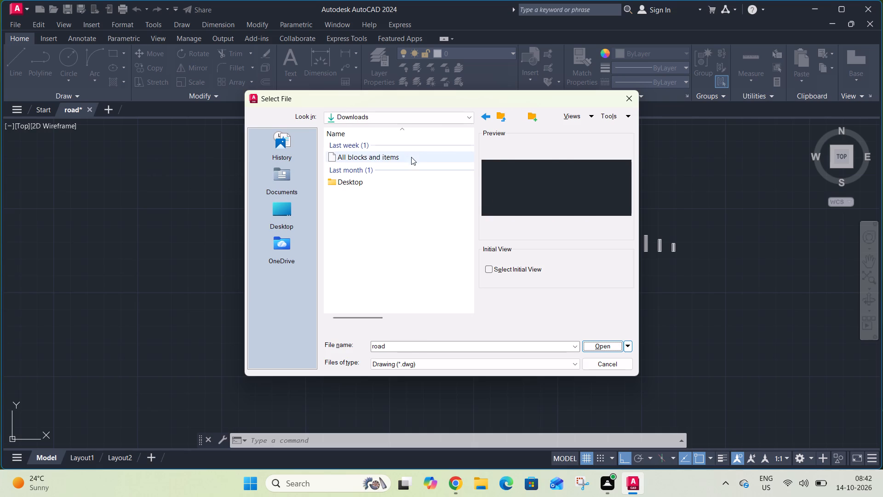
click(588, 343)
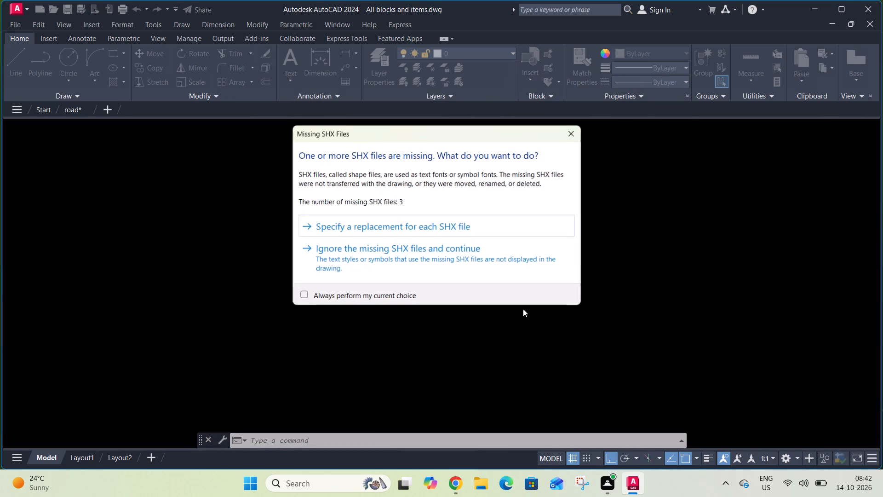
click(453, 263)
Select the plan-view double bed with two bedside tables next to the round bed in the 床平面 section.
scroll(453, 263, down, 3)
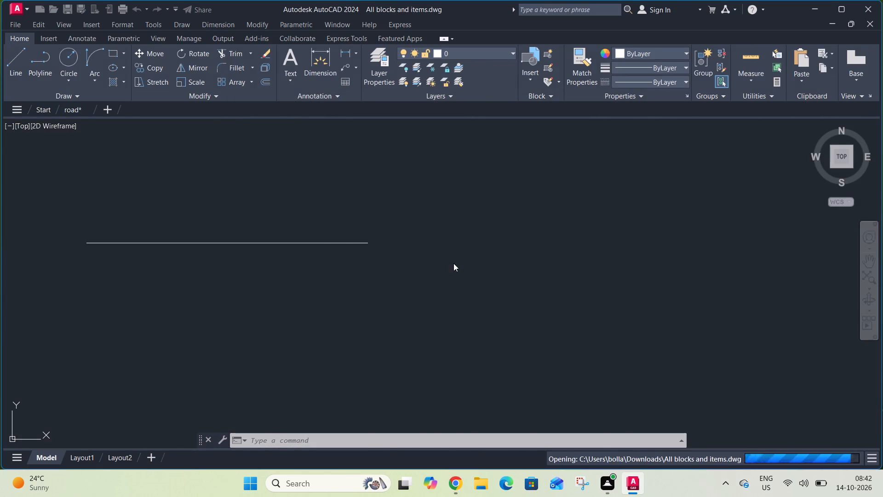
scroll(453, 263, down, 1)
middle_drag(483, 312, 411, 244)
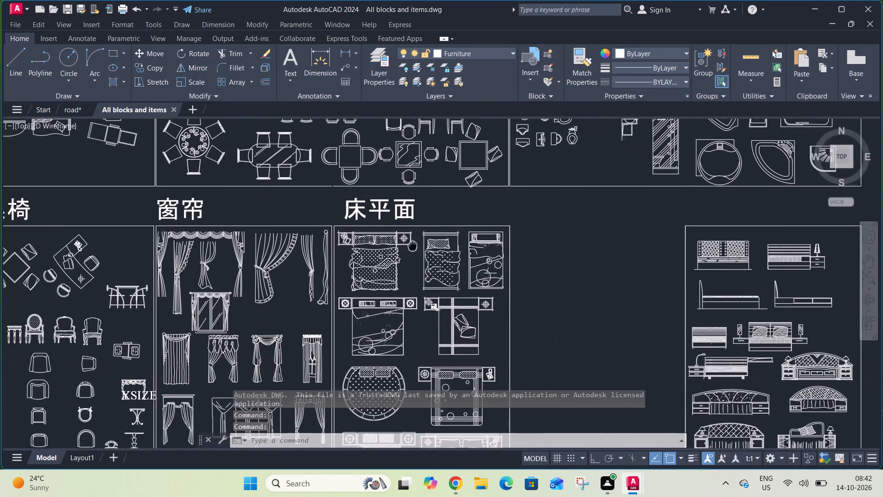
middle_drag(411, 244, 410, 243)
middle_drag(436, 320, 395, 257)
scroll(379, 319, up, 2)
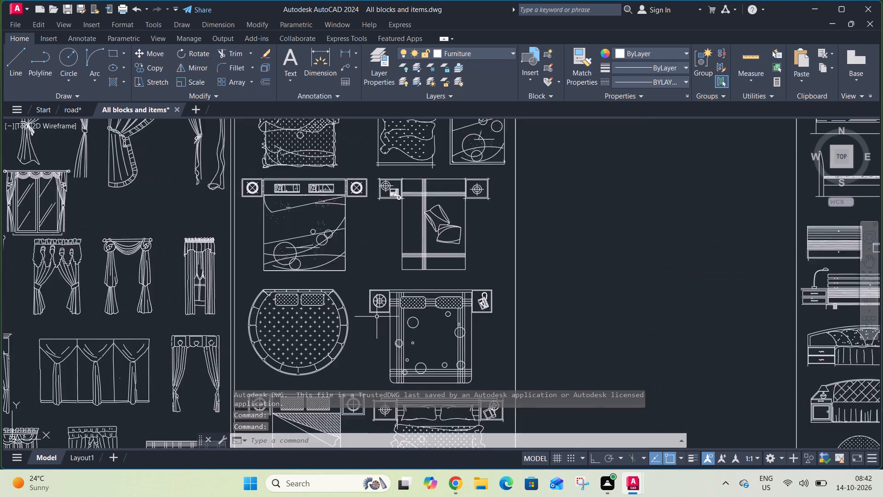
click(358, 270)
scroll(482, 295, down, 2)
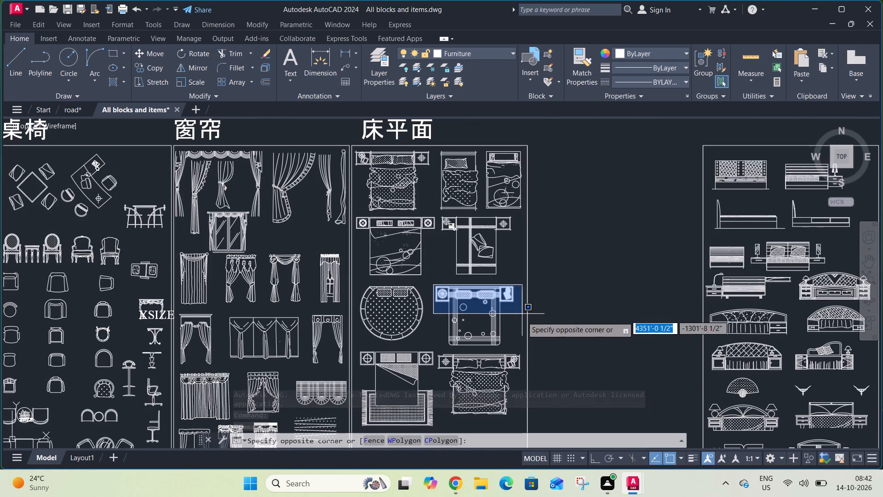
click(516, 348)
Add the sideways oval plan-view toilet in the lower part of the 卫生间 section to the selection.
scroll(511, 340, down, 4)
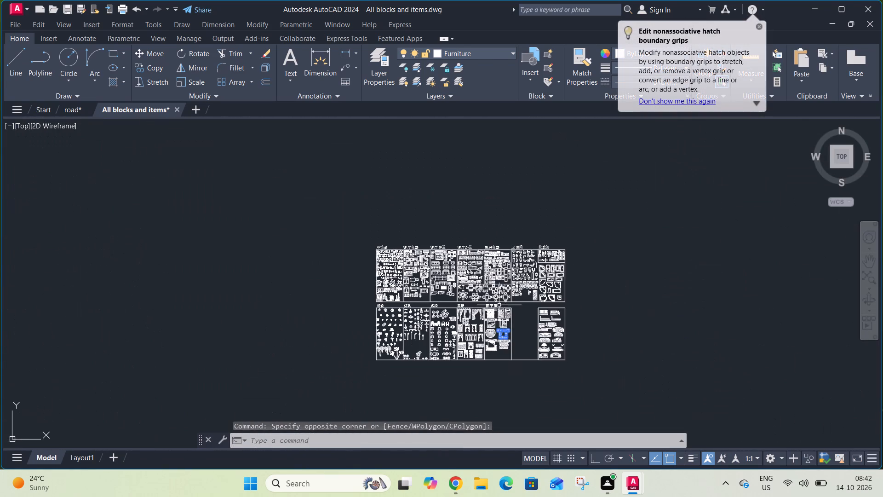
scroll(496, 290, up, 3)
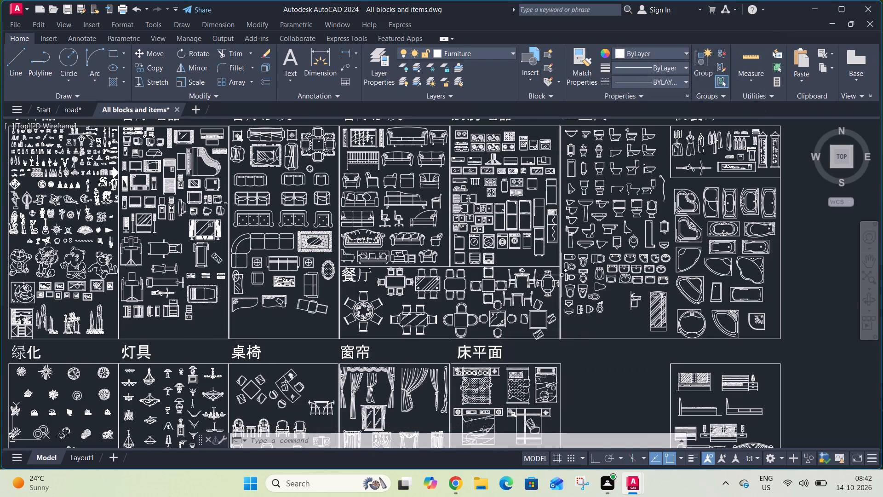
scroll(562, 275, up, 3)
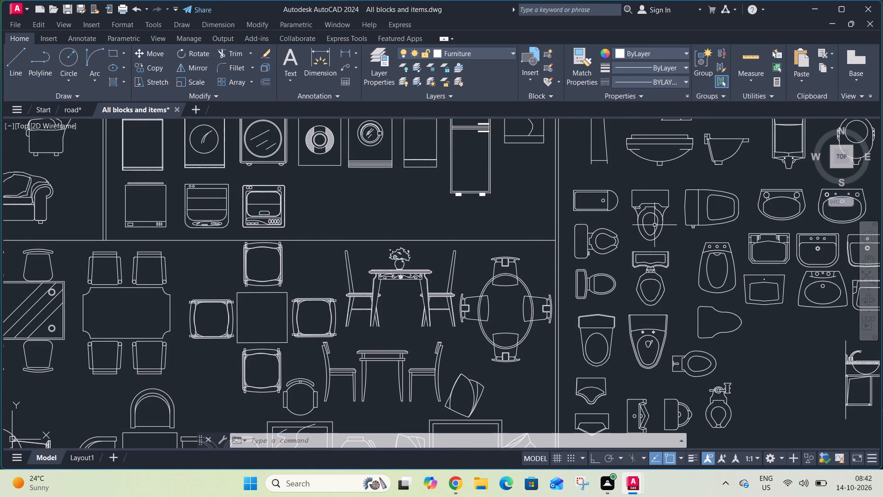
middle_drag(661, 231, 836, 0)
scroll(861, 65, down, 1)
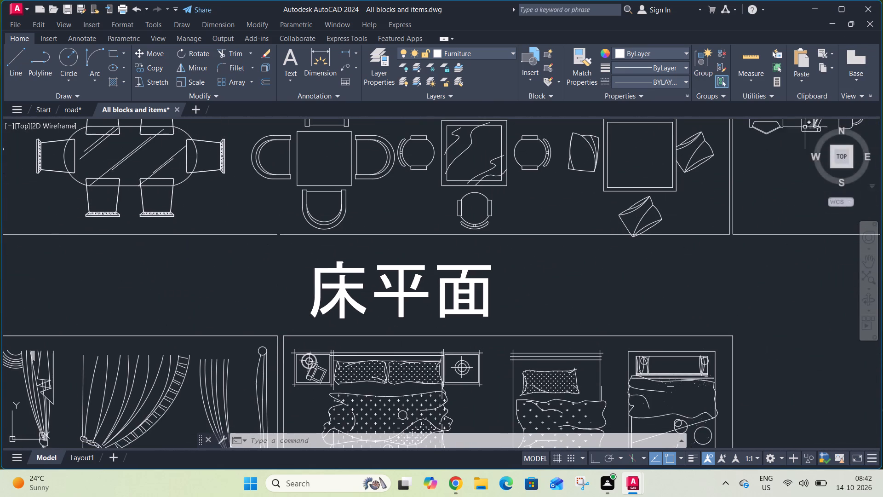
scroll(707, 192, down, 3)
middle_drag(717, 184, 594, 265)
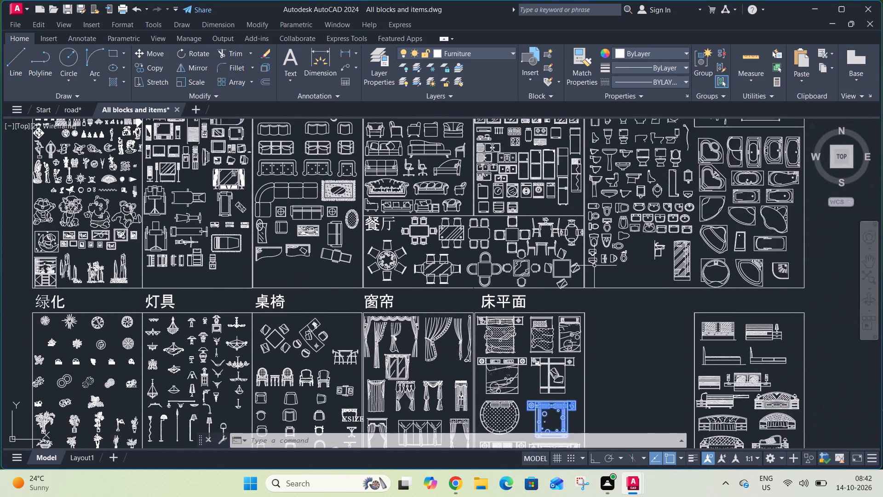
scroll(592, 262, up, 4)
middle_drag(617, 259, 546, 335)
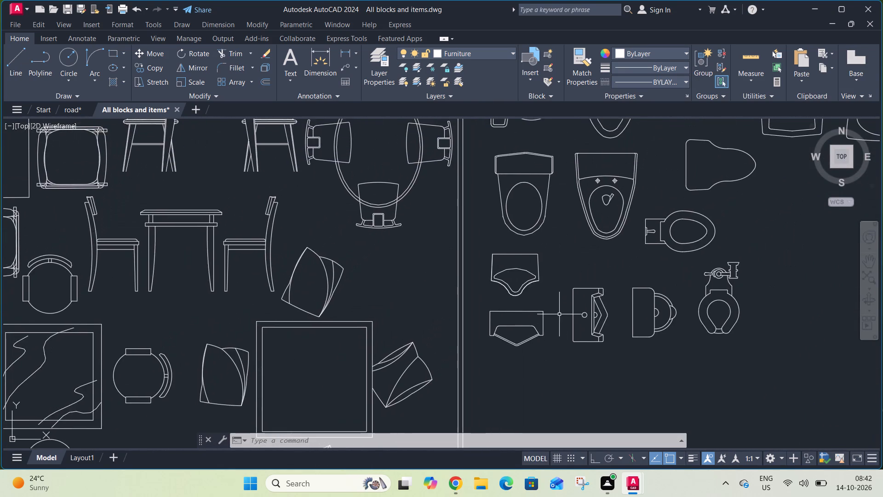
scroll(559, 314, down, 2)
scroll(593, 280, up, 1)
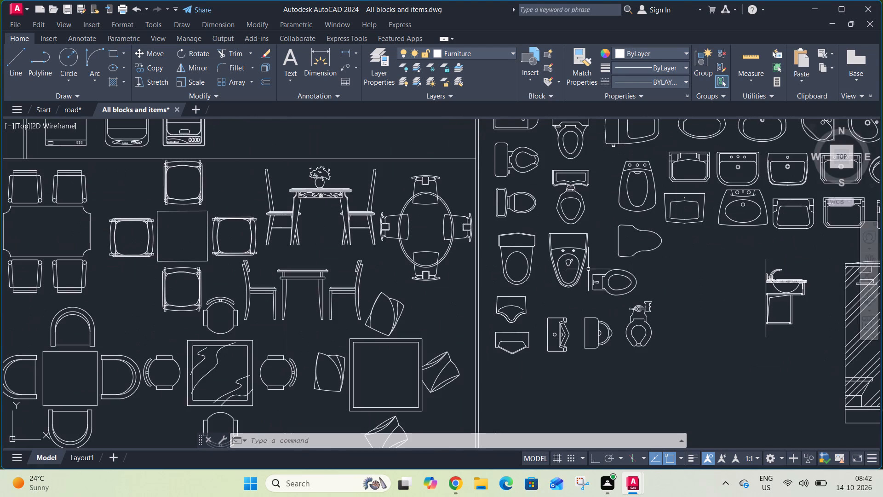
click(589, 270)
click(636, 297)
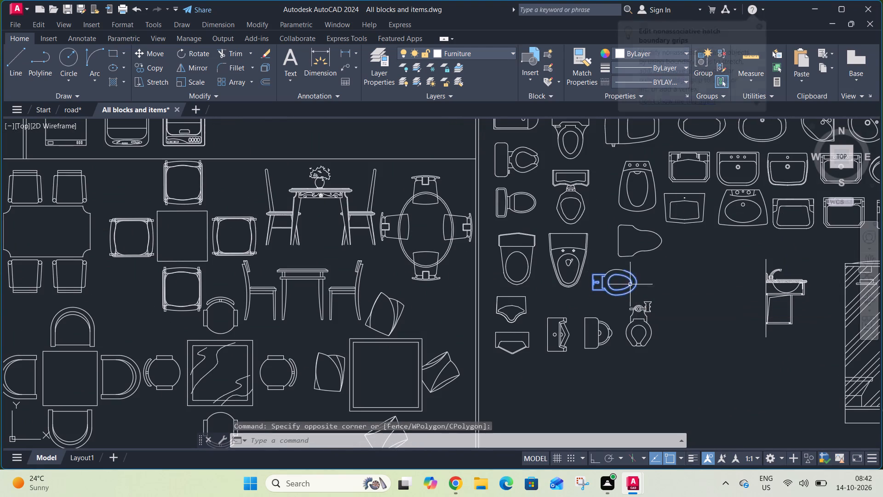
click(605, 265)
click(628, 283)
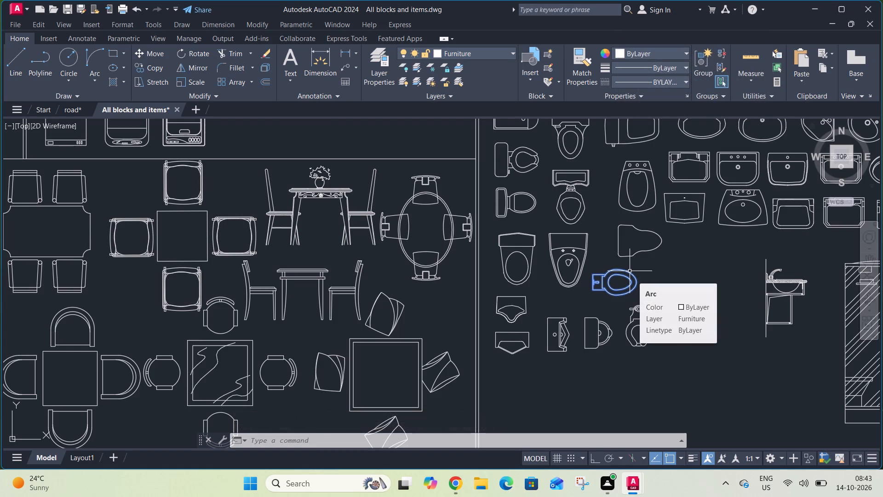
Add the sofa set with side tables, armchair and fringed rug at the top of the first 客厅沙发 section to the selection.
scroll(629, 272, down, 4)
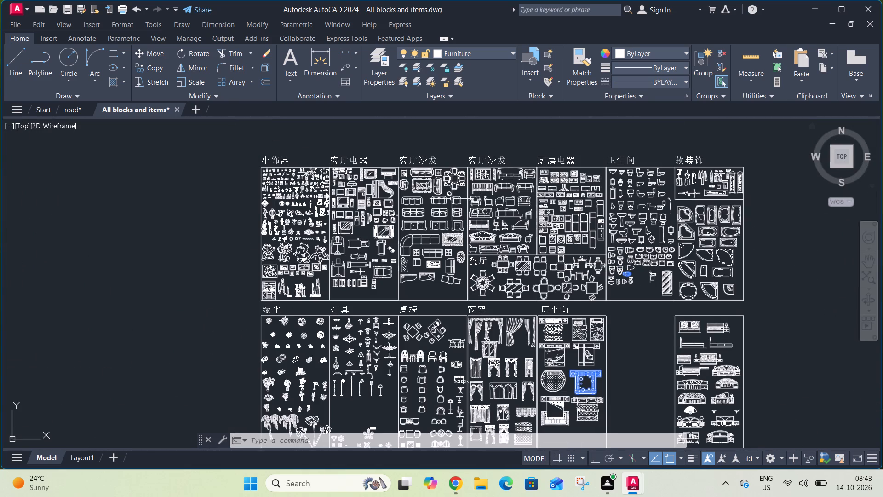
scroll(445, 174, up, 3)
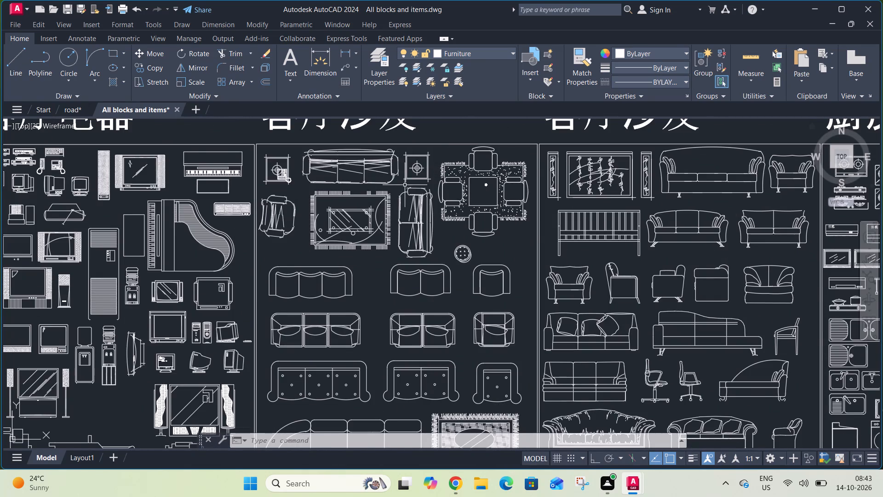
scroll(406, 196, down, 1)
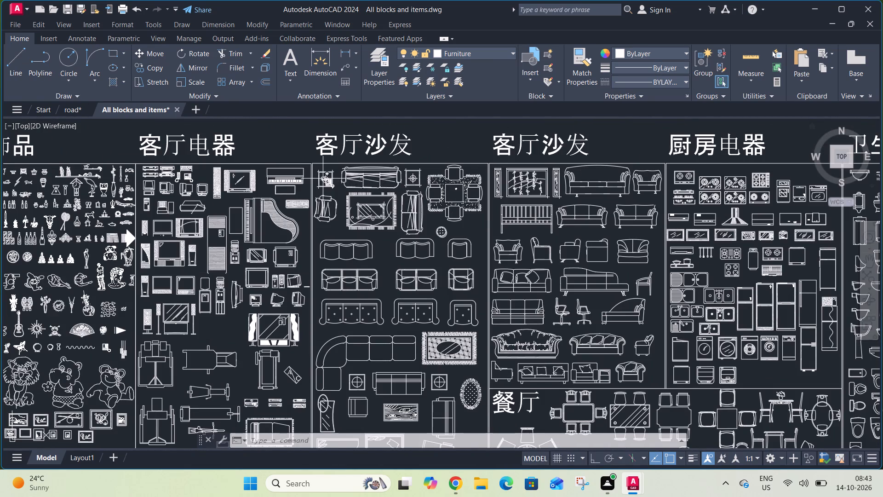
scroll(316, 177, up, 2)
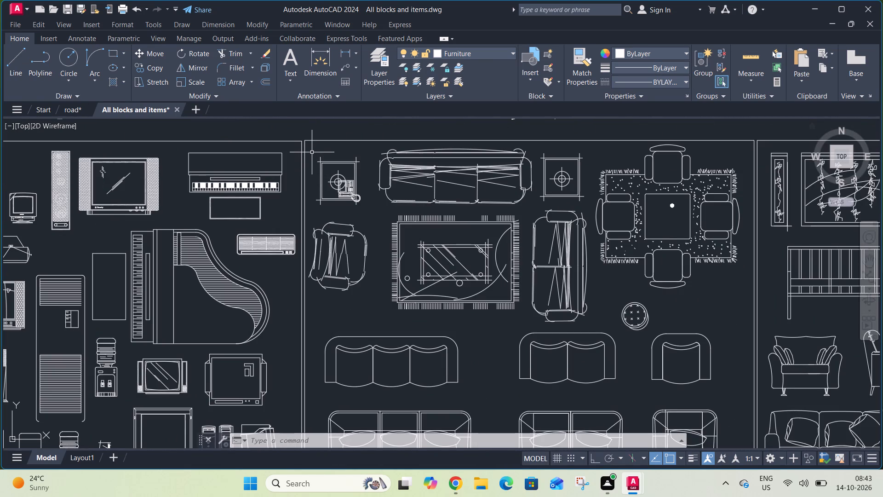
click(312, 147)
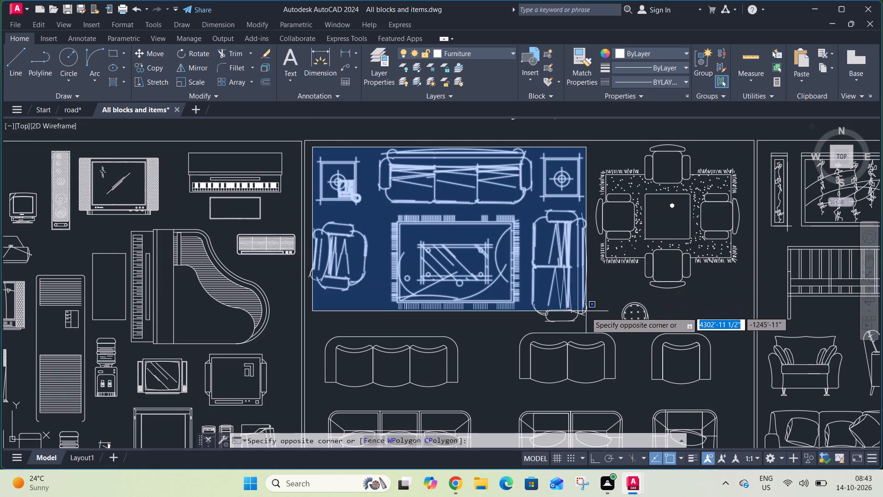
click(584, 325)
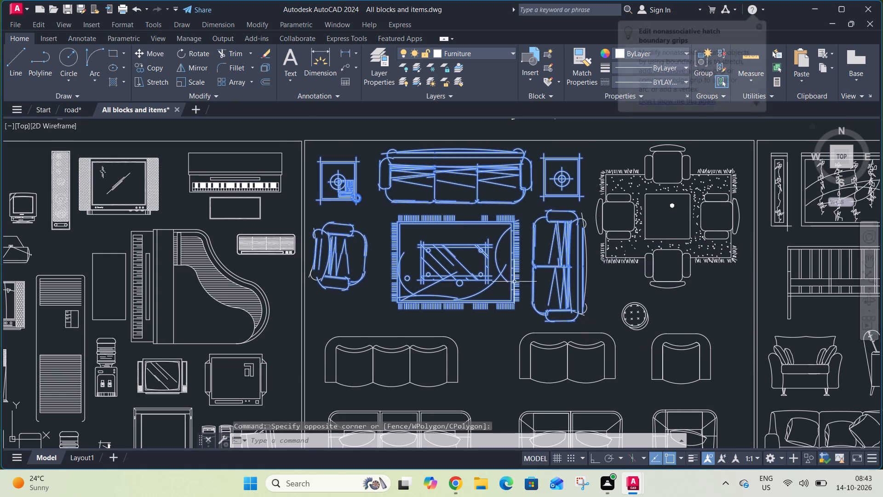
Add the missed outline curves at the outer side of the sofa set's armchair to the selection.
click(307, 224)
click(323, 245)
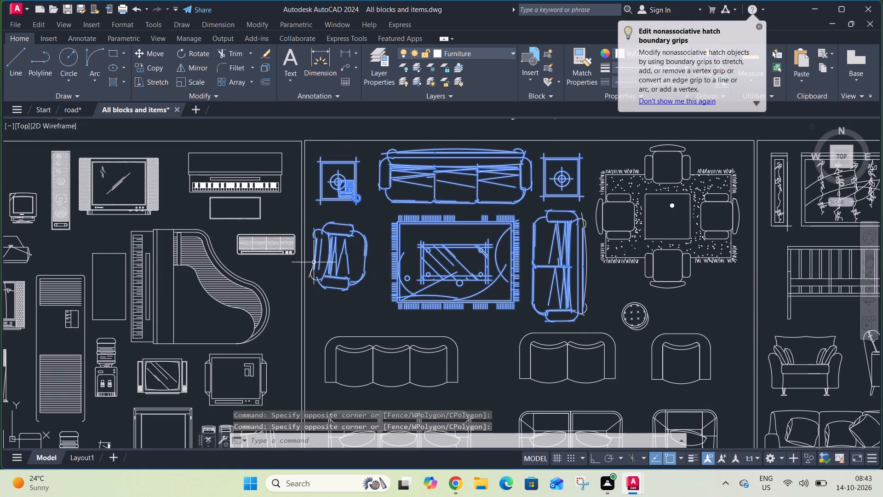
click(321, 260)
click(319, 266)
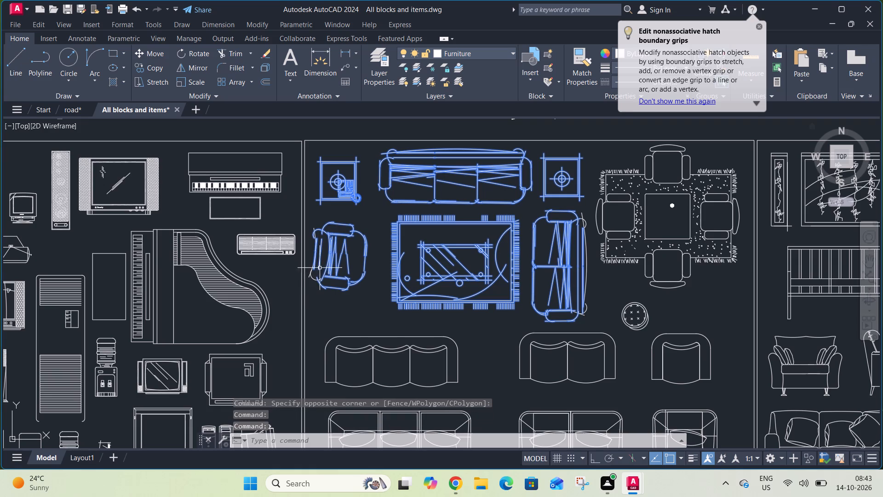
scroll(308, 274, up, 3)
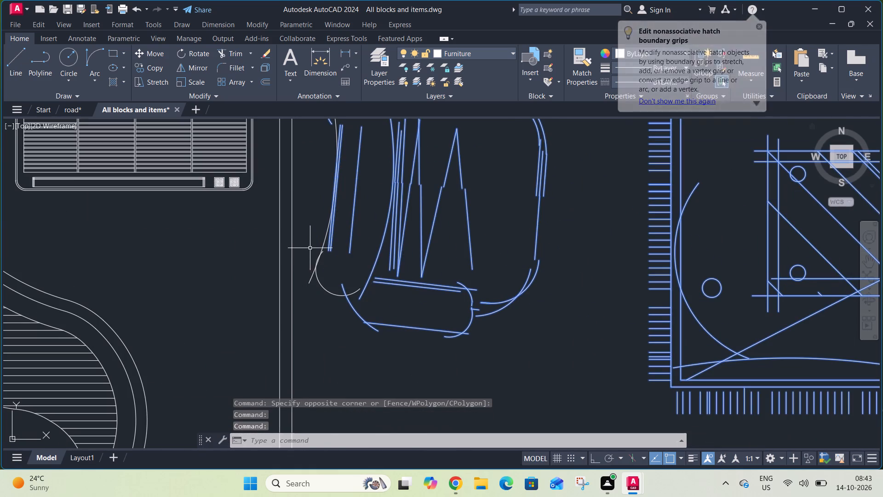
click(310, 248)
click(326, 288)
click(343, 218)
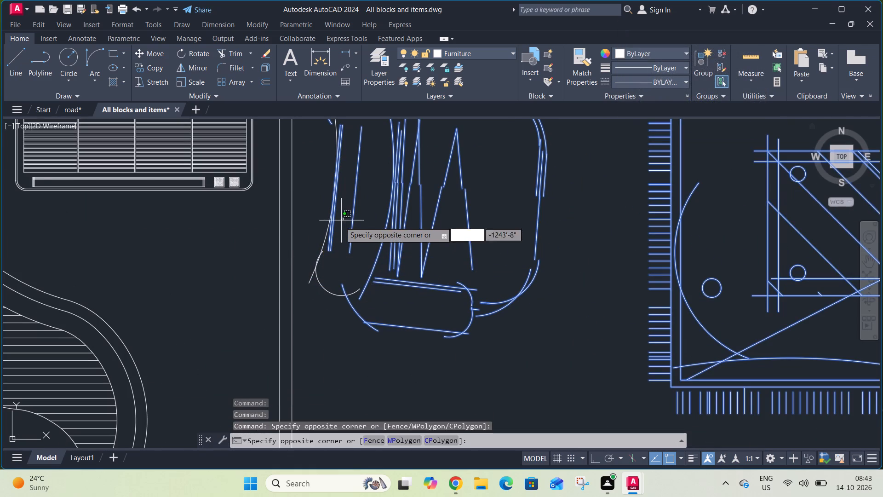
click(306, 295)
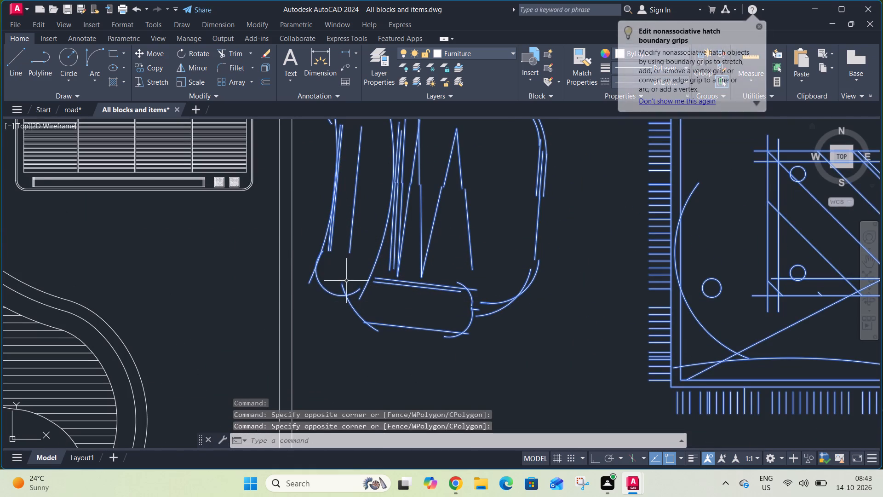
Add the four-chair dining table with notched corners in the 餐厅 section to the selection.
scroll(346, 284, down, 3)
scroll(346, 202, down, 2)
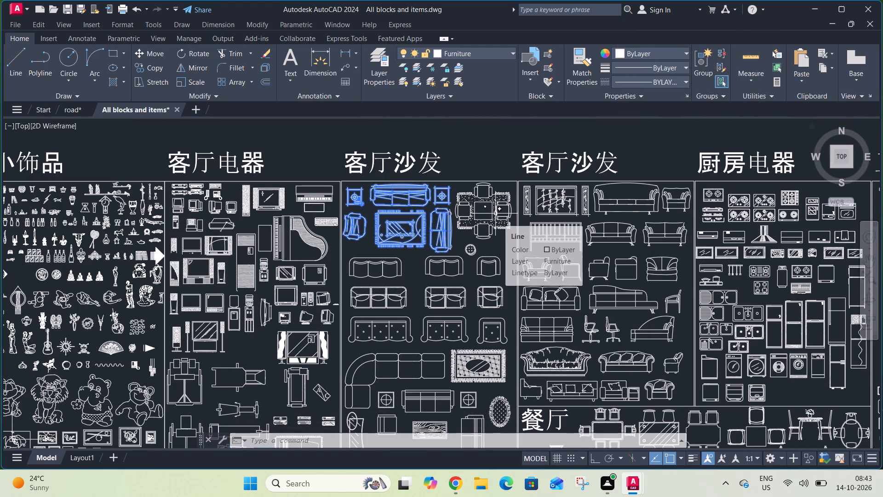
scroll(495, 214, down, 2)
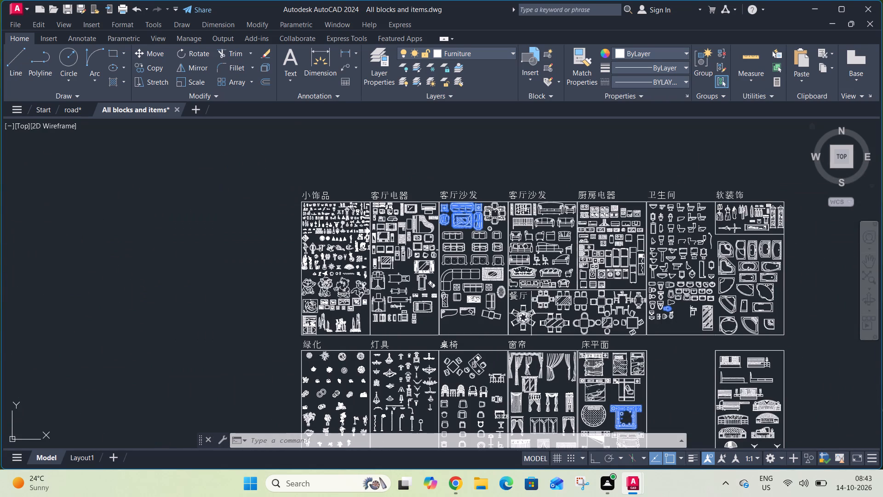
scroll(530, 323, up, 3)
middle_drag(550, 307, 457, 285)
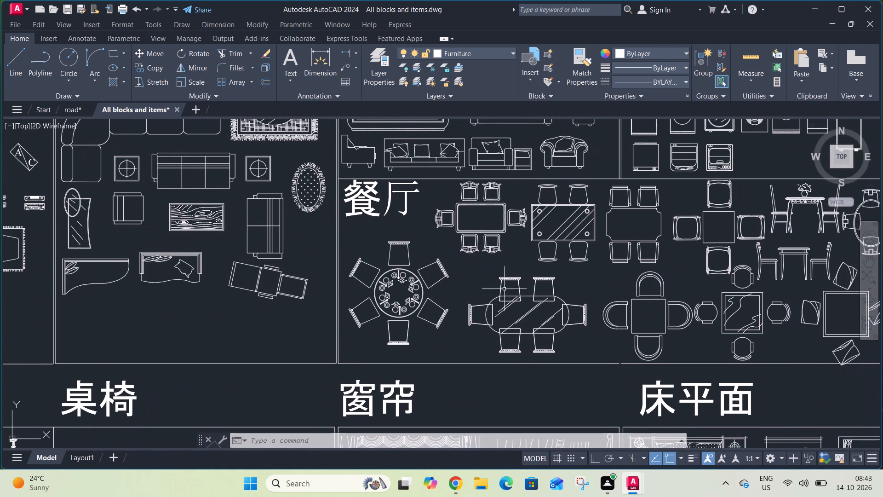
middle_drag(573, 289, 494, 308)
scroll(494, 308, up, 1)
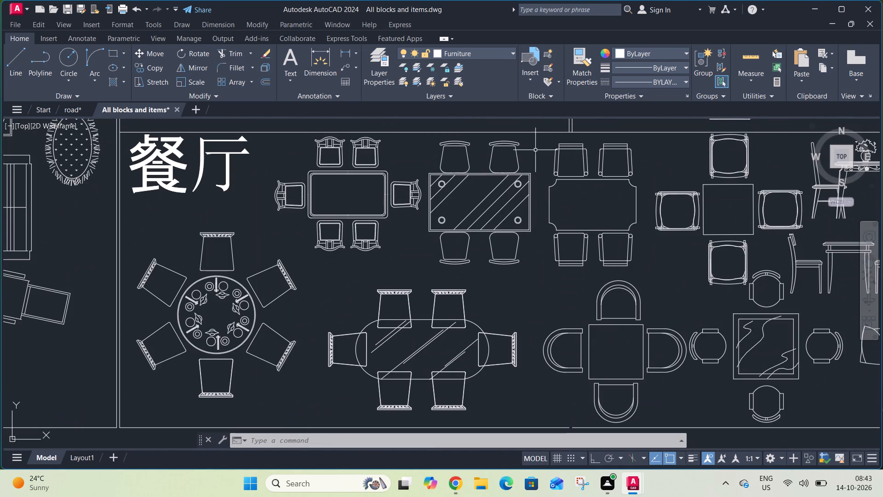
click(539, 142)
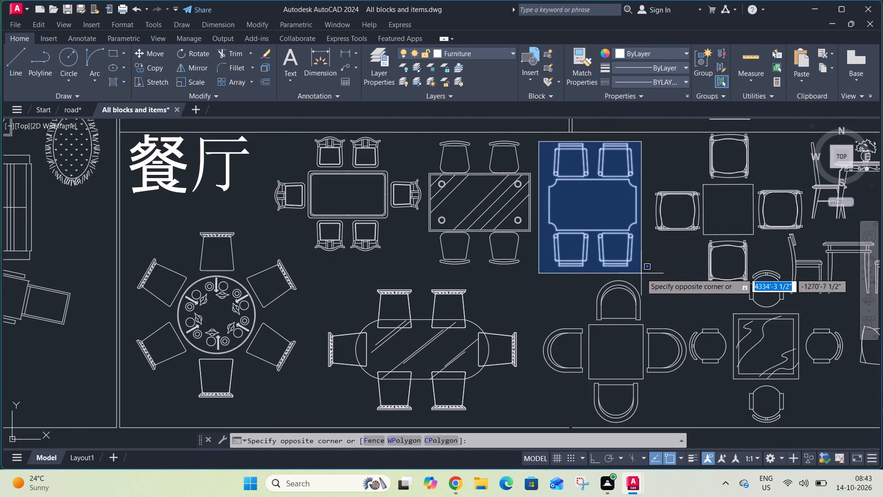
click(641, 276)
Add the two-burner cooktop directly below the square four-burner one in the 厨房电器 section to the selection.
scroll(635, 273, down, 3)
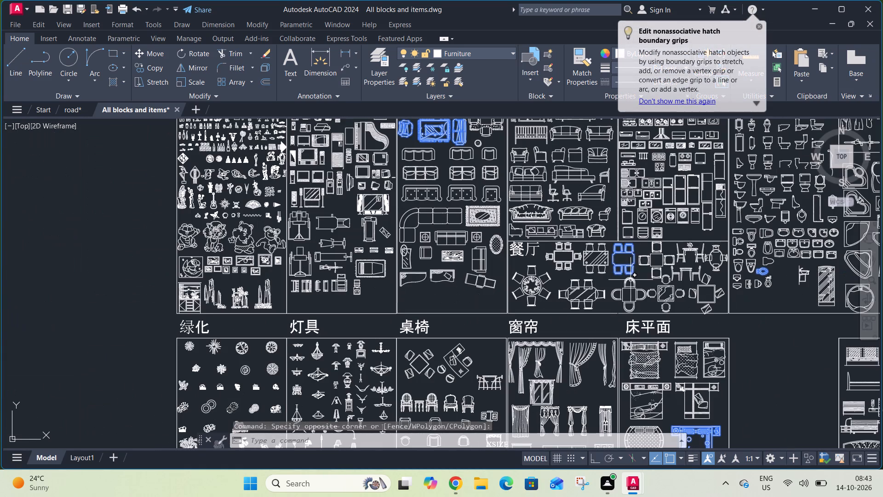
scroll(625, 276, down, 1)
scroll(635, 173, up, 1)
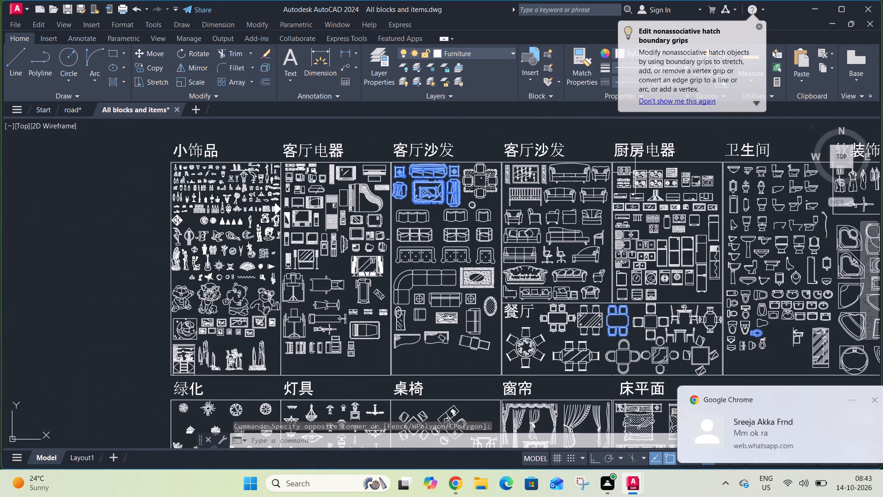
scroll(624, 167, up, 1)
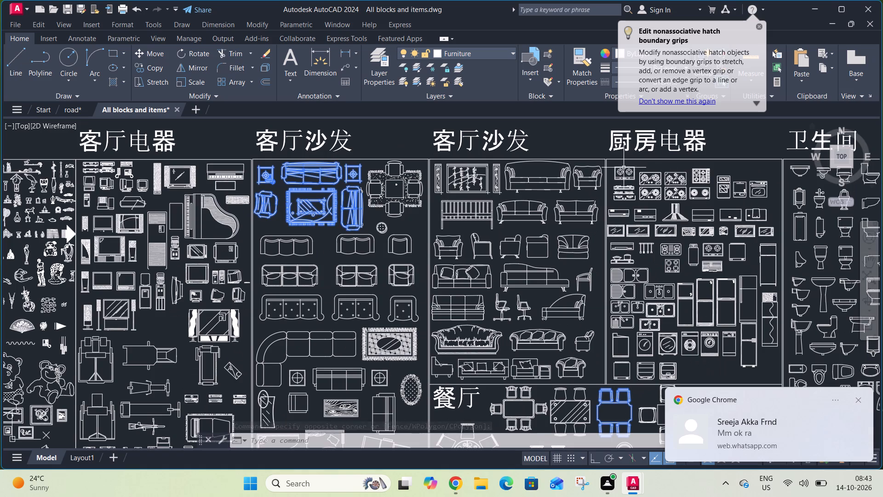
scroll(648, 201, up, 1)
middle_drag(648, 201, 522, 225)
scroll(590, 202, up, 1)
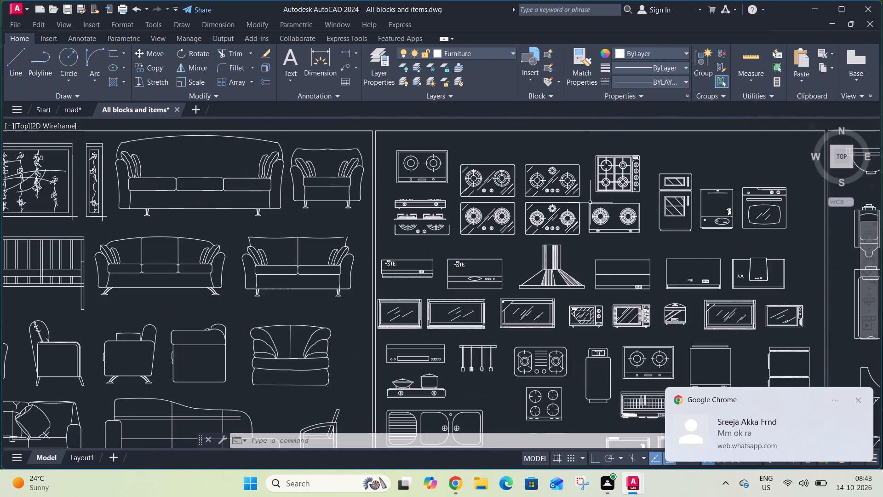
click(585, 200)
click(647, 242)
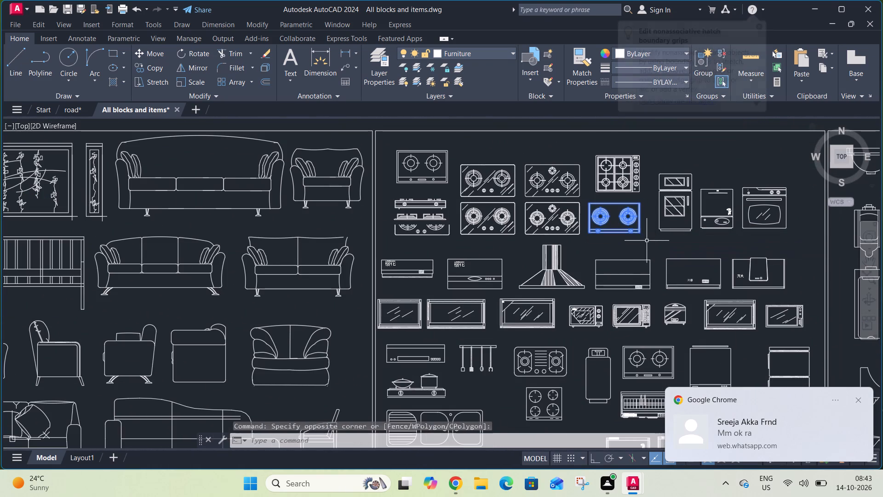
Add the lowest kitchen sink with drainboard, just above the washing machine row in the 厨房电器 section, to the selection.
scroll(638, 223, down, 2)
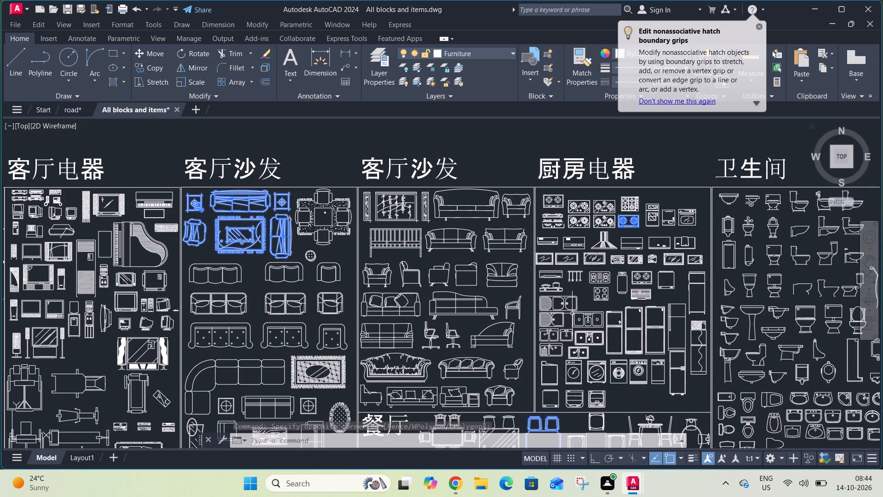
scroll(543, 348, up, 2)
click(534, 336)
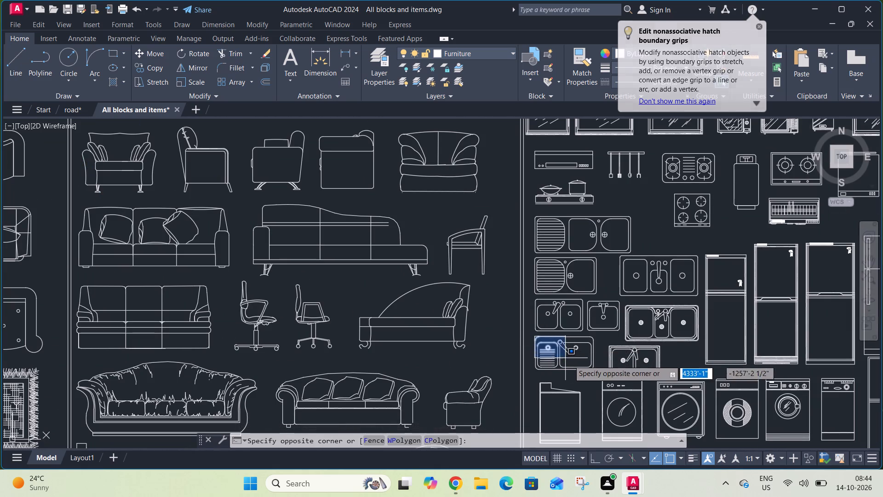
click(599, 375)
scroll(575, 304, down, 3)
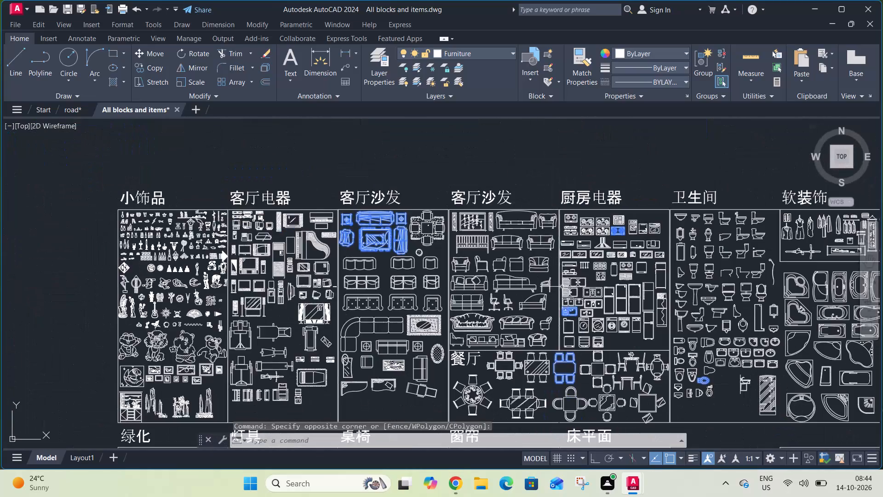
scroll(561, 286, down, 3)
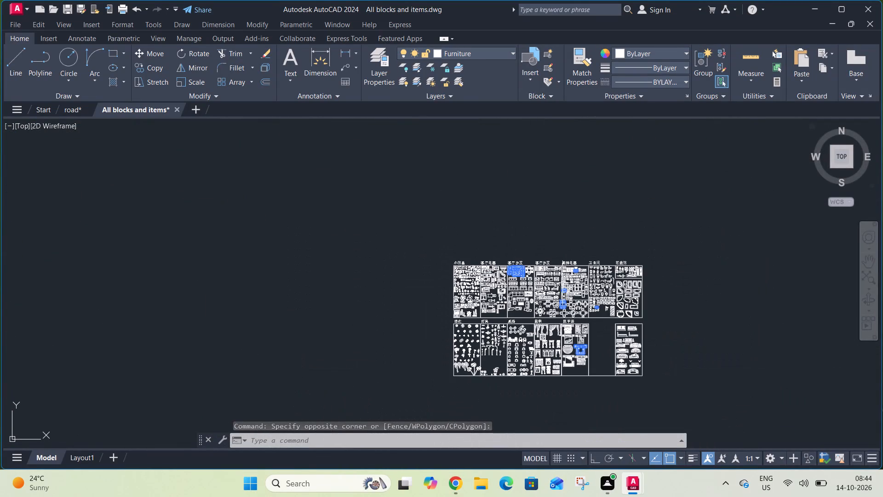
scroll(522, 275, up, 2)
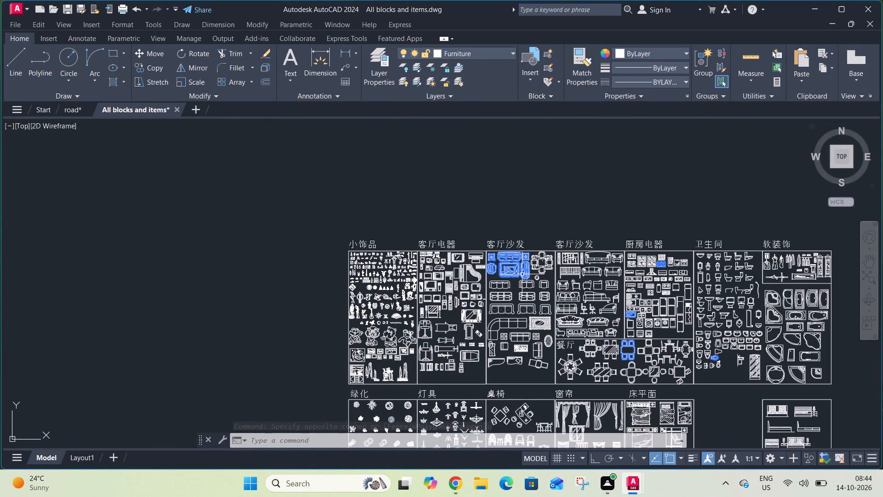
Copy the selected furniture and fixture blocks and paste them into the road drawing, beside the floor plan and door symbols.
key(ctrl+c)
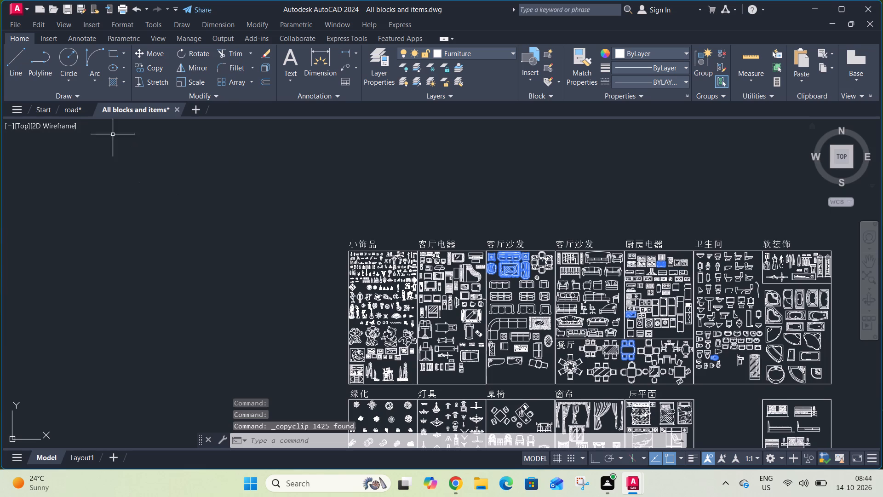
click(74, 113)
scroll(283, 273, down, 2)
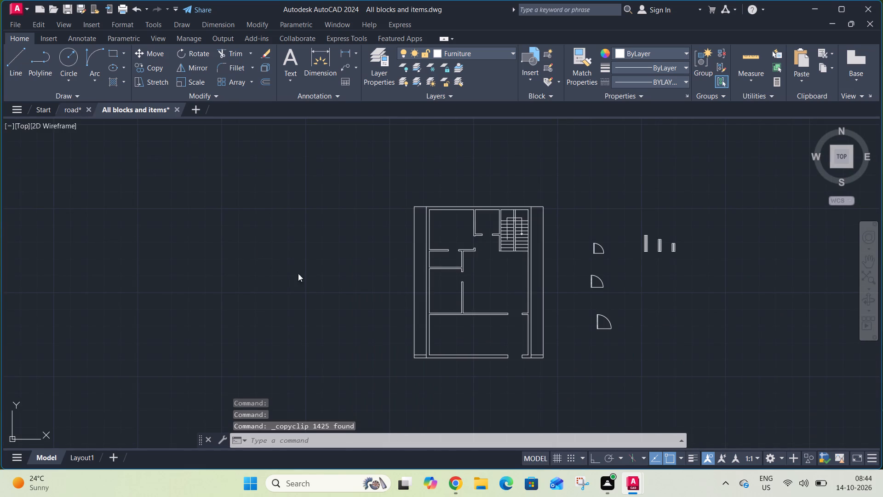
scroll(582, 288, down, 2)
scroll(608, 285, up, 2)
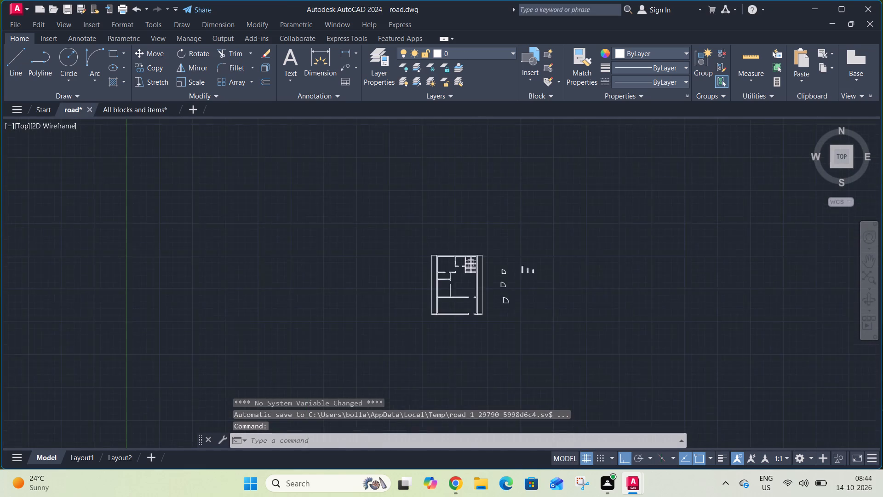
click(491, 329)
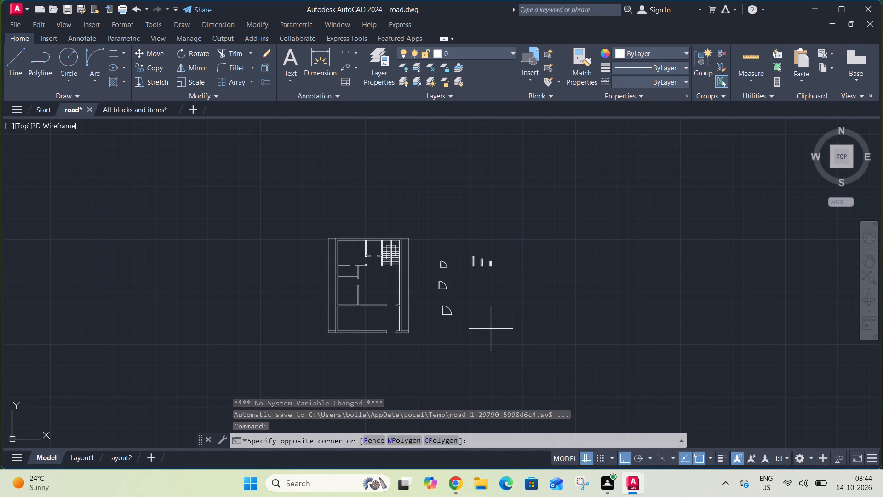
key(ctrl+v)
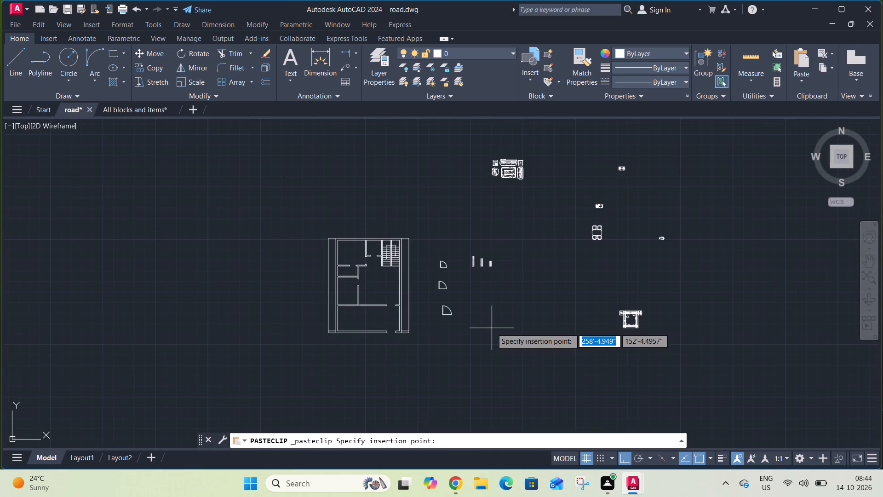
click(492, 328)
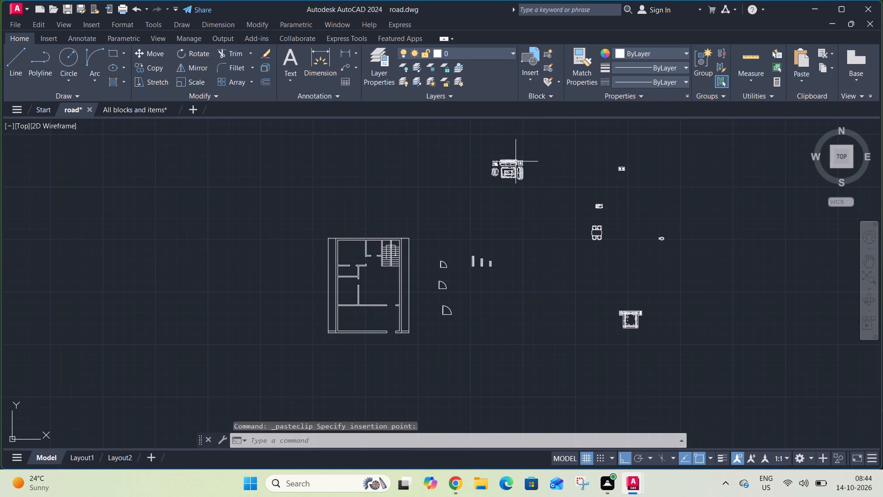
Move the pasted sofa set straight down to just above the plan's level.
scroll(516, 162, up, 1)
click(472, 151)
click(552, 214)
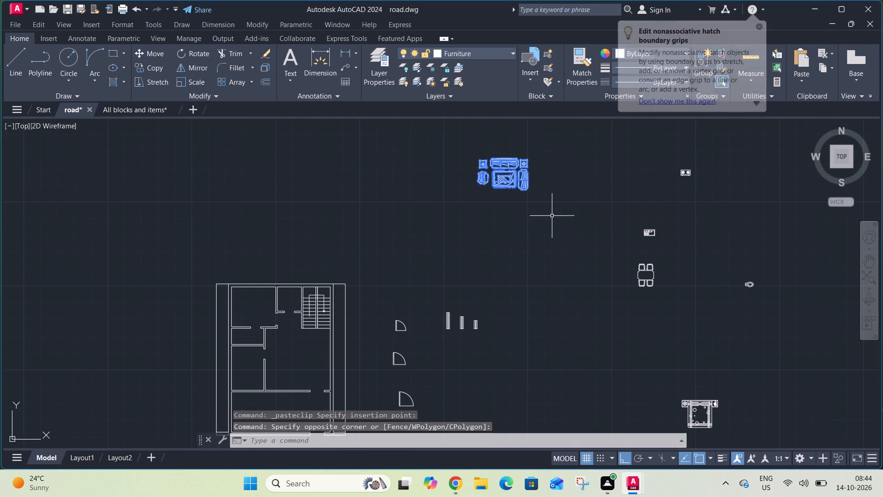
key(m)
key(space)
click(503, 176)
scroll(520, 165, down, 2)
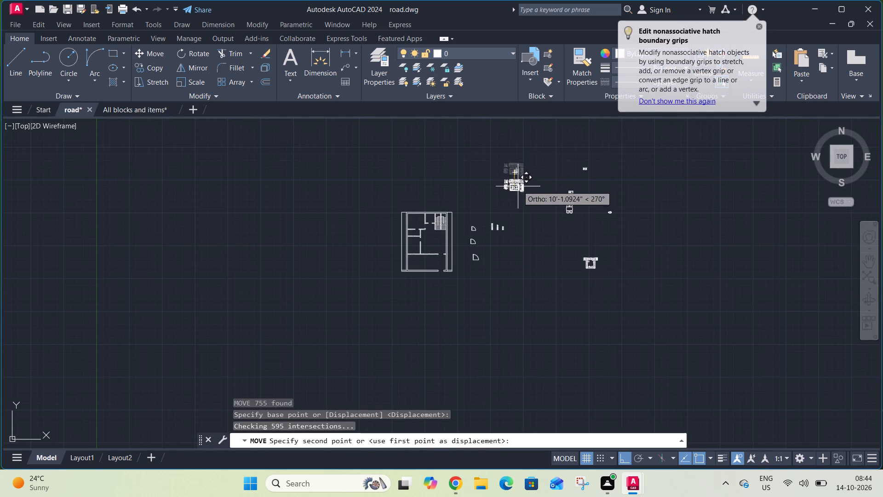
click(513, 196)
Rotate the whole sofa set to 270° so the long sofa faces the other furniture from the east side.
click(498, 185)
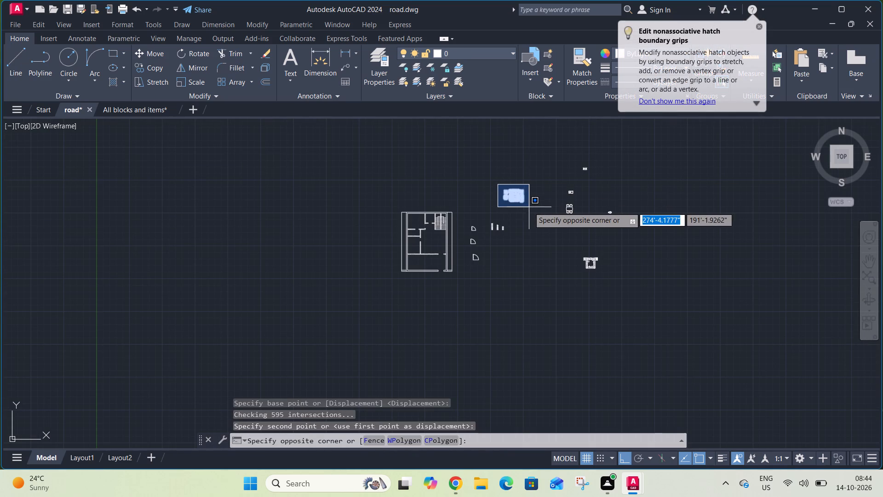
click(545, 215)
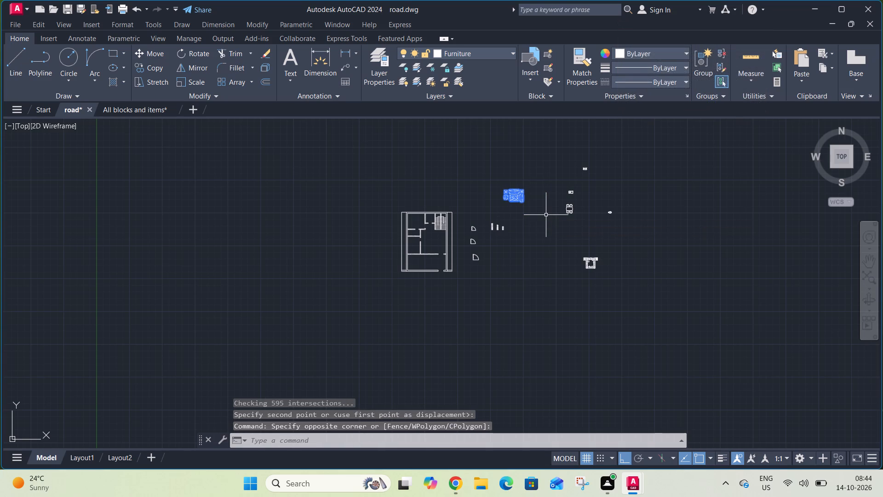
text(ro)
key(space)
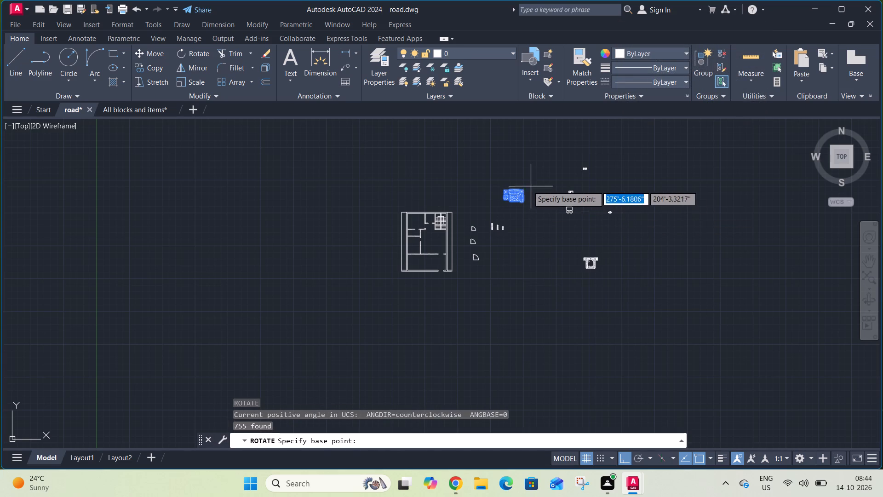
click(521, 188)
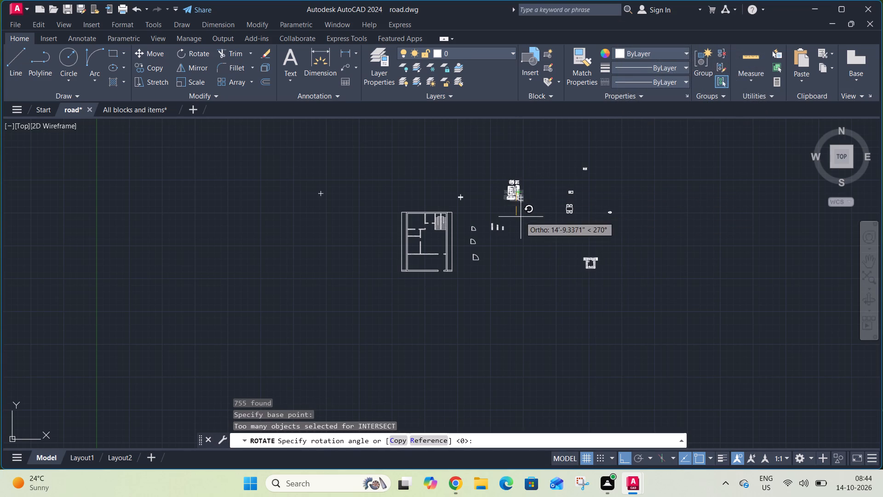
click(519, 219)
Move the rotated sofa set, with Ortho off, into the plan's large room directly below the staircase.
click(506, 173)
click(537, 220)
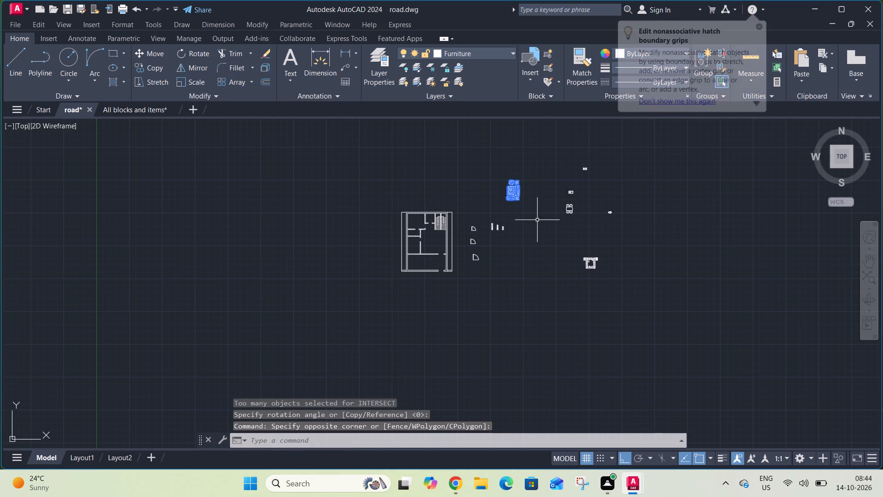
click(501, 186)
click(533, 219)
text(co)
key(BackSpace)
key(BackSpace)
text(mm)
key(BackSpace)
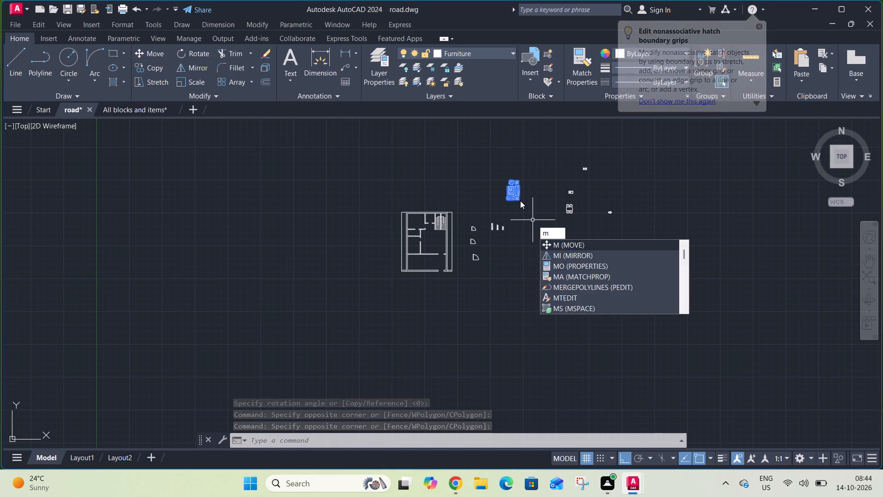
key(space)
scroll(515, 189, up, 3)
click(515, 191)
scroll(522, 181, down, 2)
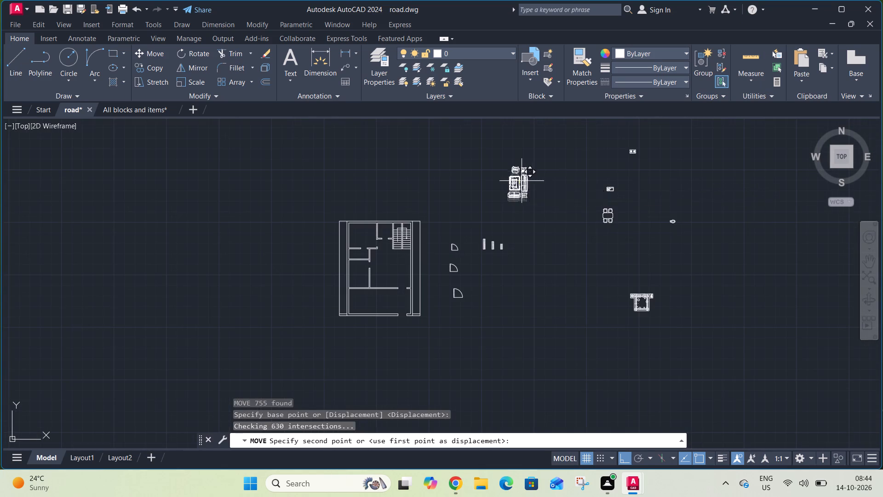
key(F8)
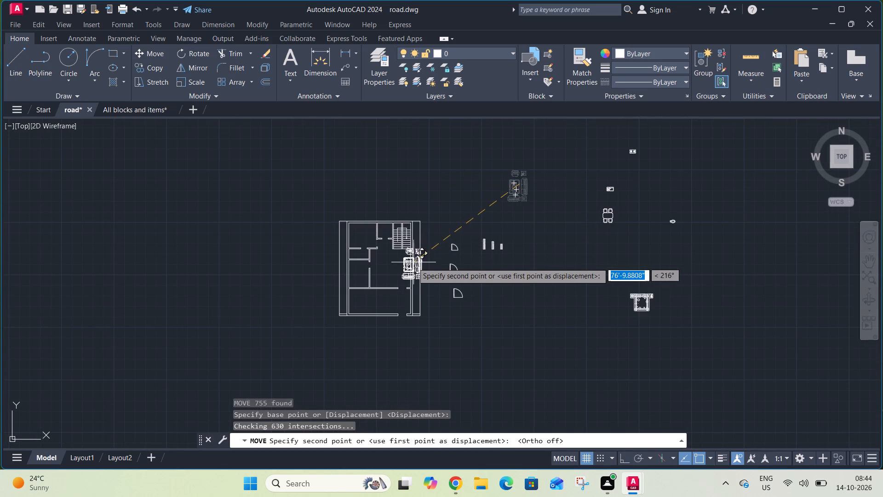
scroll(405, 268, up, 3)
click(385, 262)
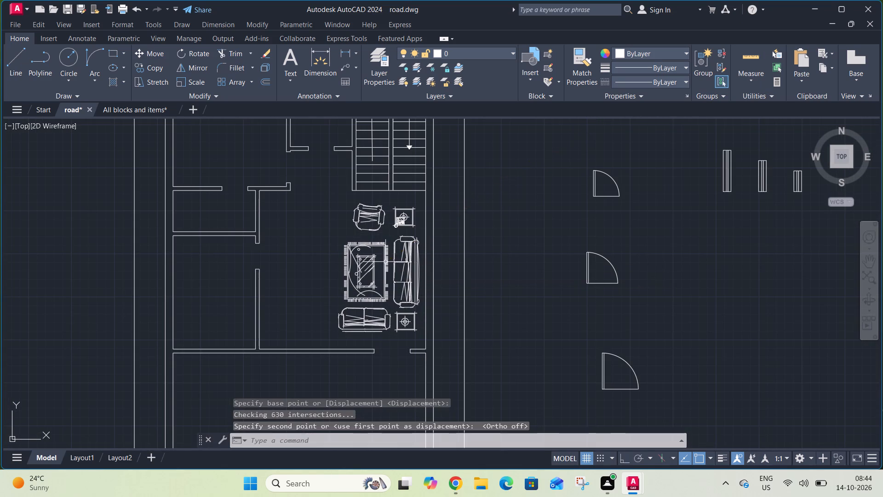
Scale the sofa set down to roughly half its size about a point on the coffee table.
click(333, 206)
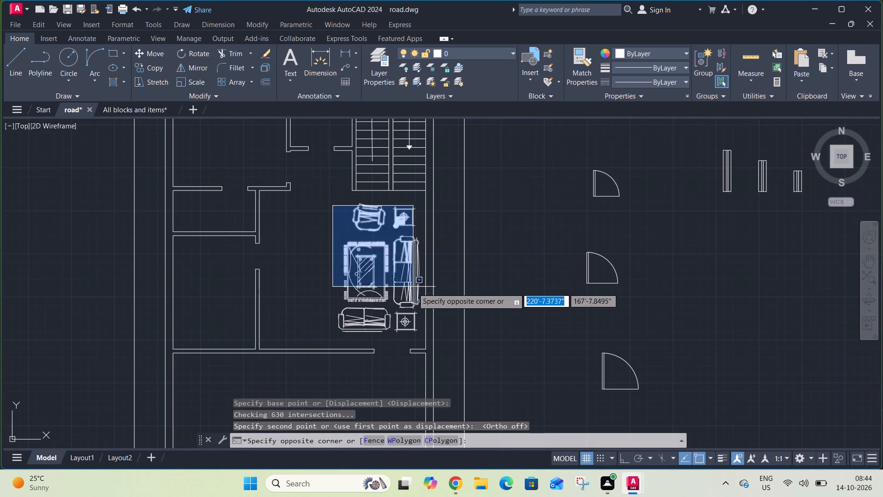
click(421, 337)
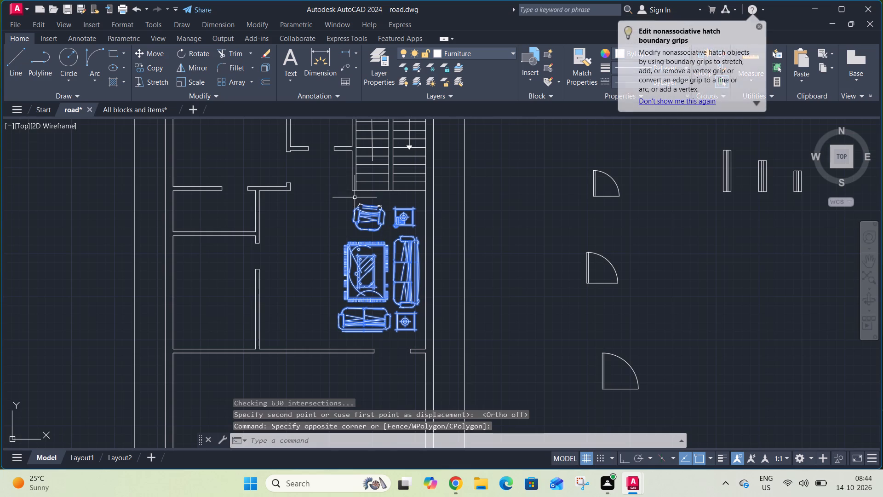
click(353, 201)
click(383, 220)
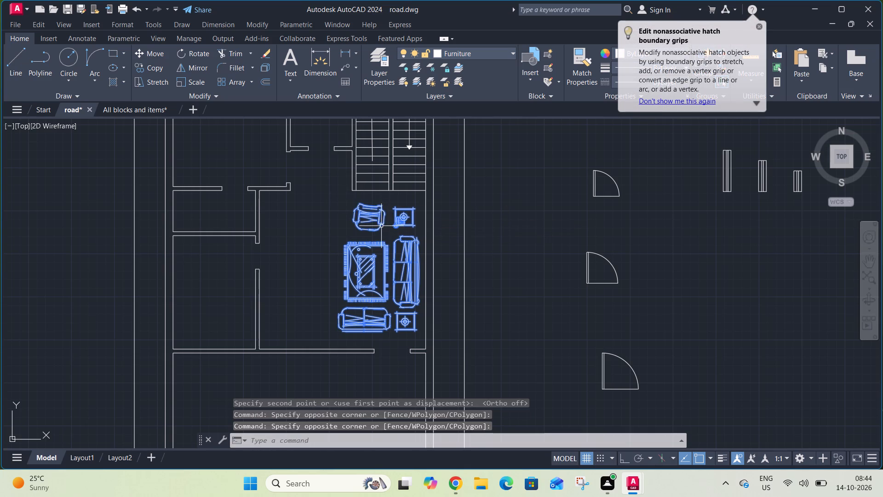
key(m)
key(BackSpace)
text(sc)
key(space)
click(373, 257)
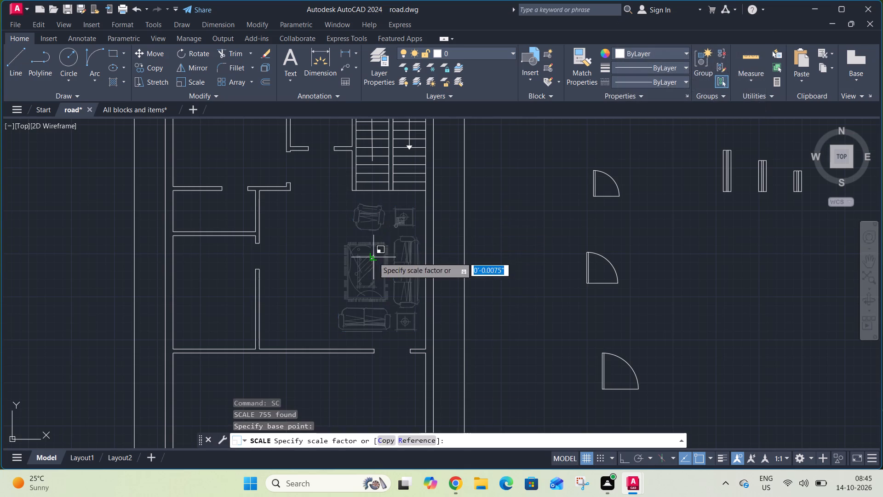
click(383, 225)
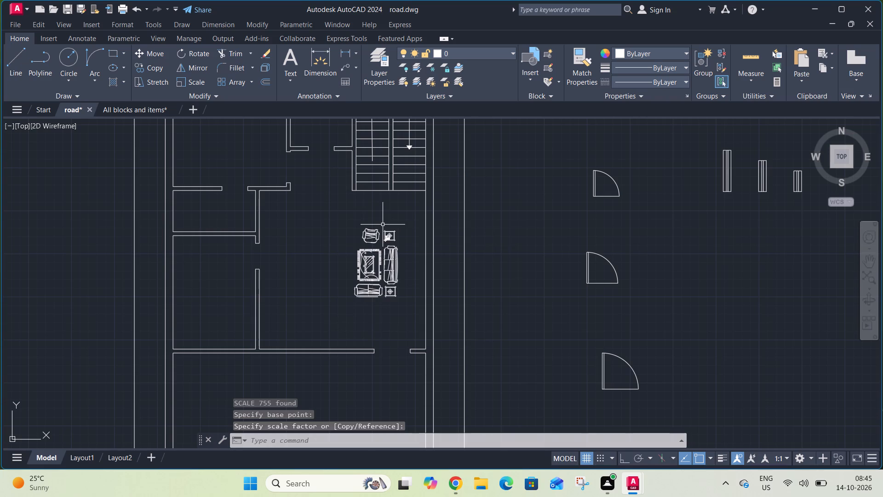
Move the reduced sofa set so its long sofa sits against the east wall of the room below the staircase.
click(354, 220)
click(404, 301)
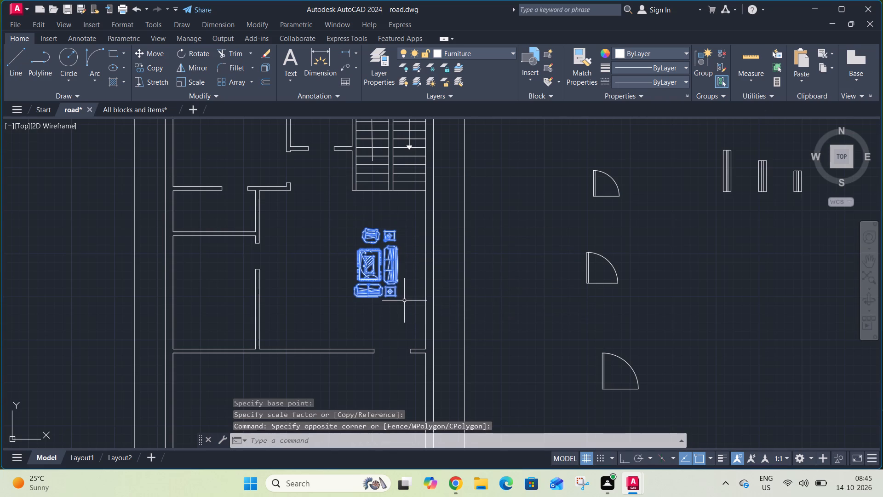
key(m)
key(space)
click(385, 279)
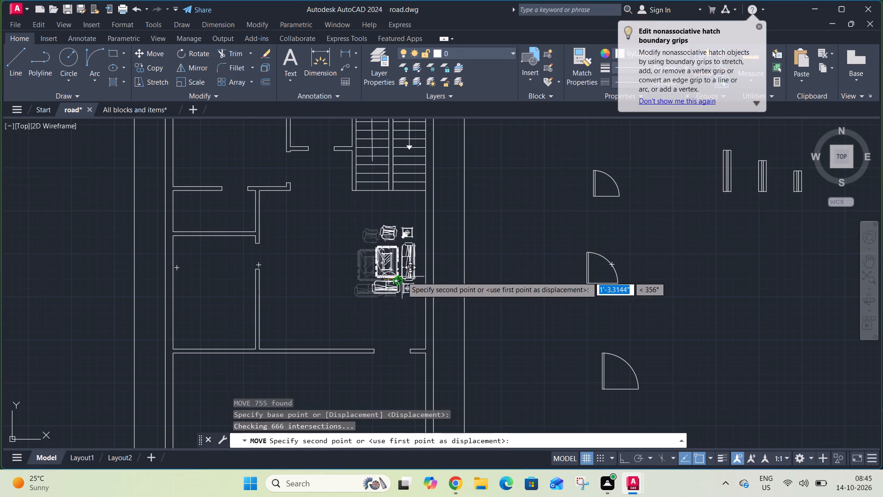
scroll(410, 283, up, 2)
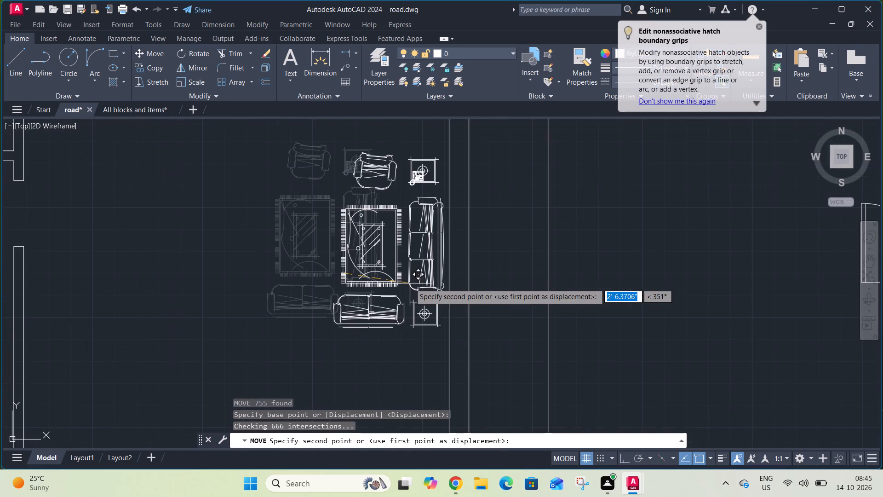
click(412, 285)
Move the four-chair dining table into the same room, beside the west partition wall near the room's lower corner.
scroll(405, 268, down, 1)
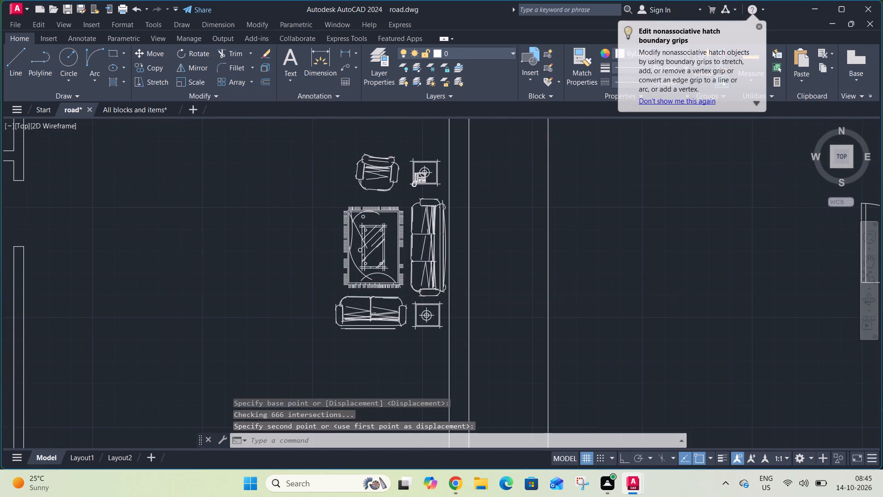
scroll(405, 268, down, 4)
click(596, 200)
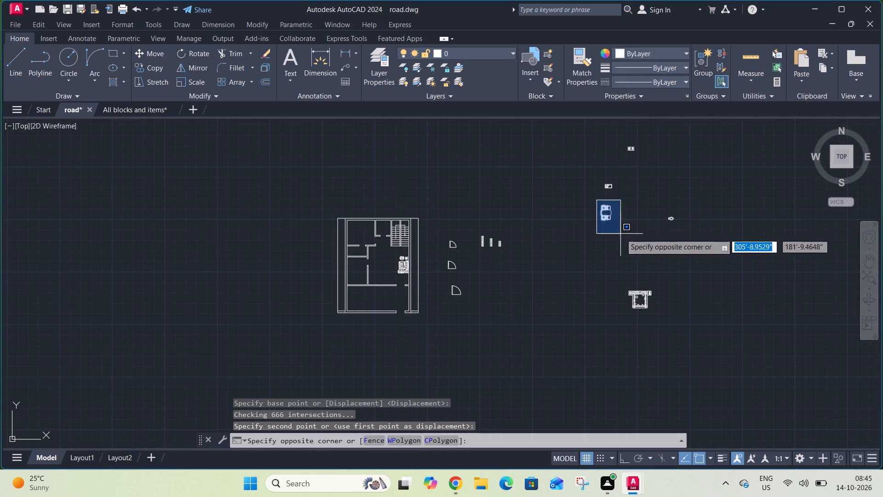
click(621, 234)
key(m)
key(space)
click(603, 213)
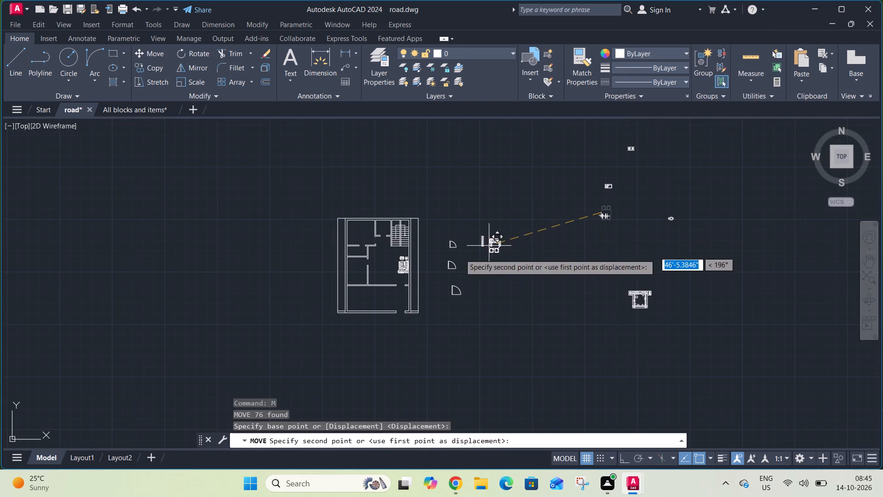
scroll(371, 272, up, 3)
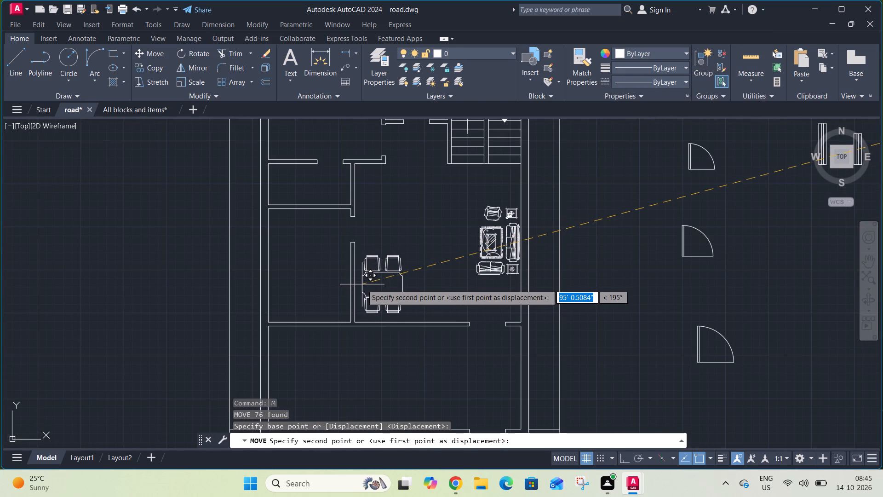
click(362, 284)
Move the double bed with its side tables into the plan's northwest room, headboard against the north wall.
scroll(362, 275, down, 3)
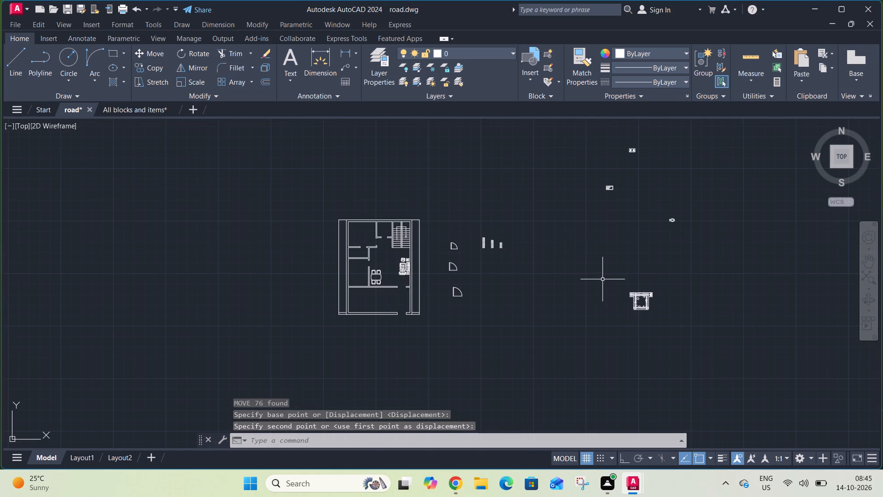
click(606, 281)
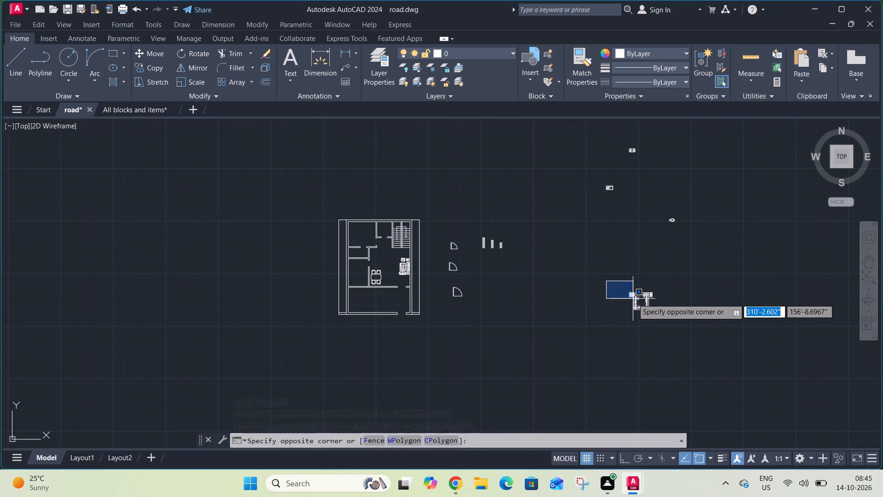
click(655, 326)
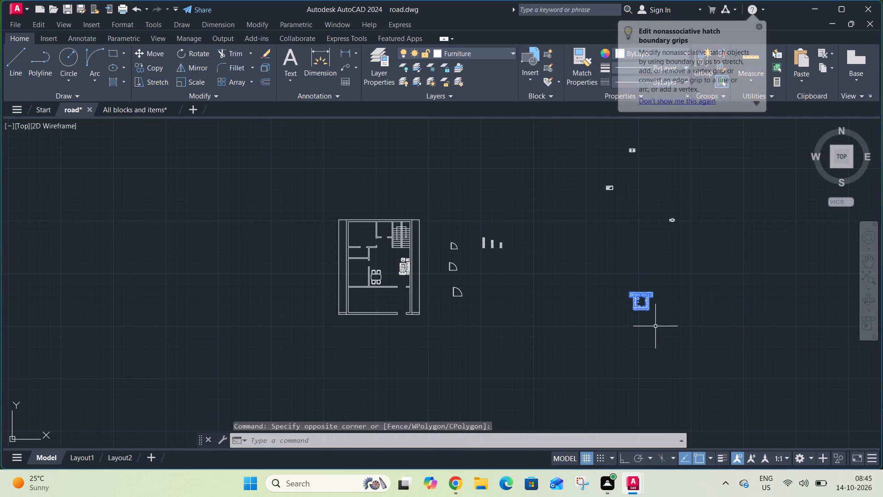
text(m)
key(space)
scroll(636, 288, up, 4)
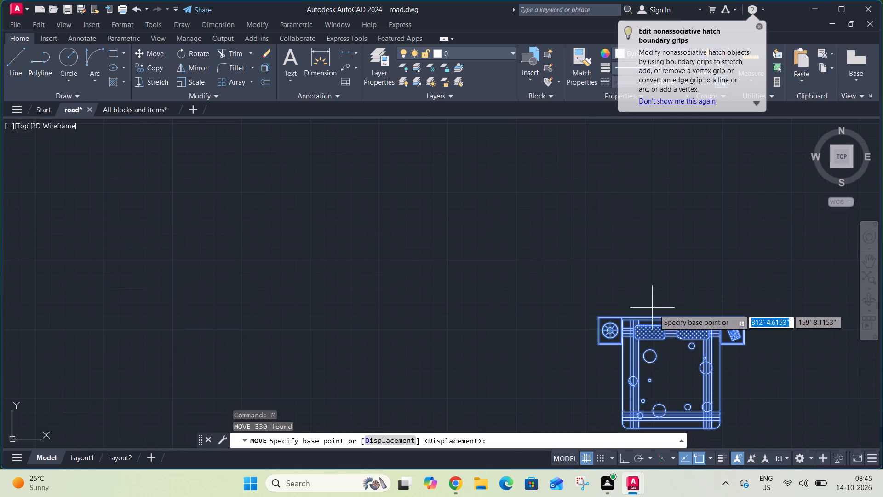
click(669, 317)
scroll(670, 289, down, 4)
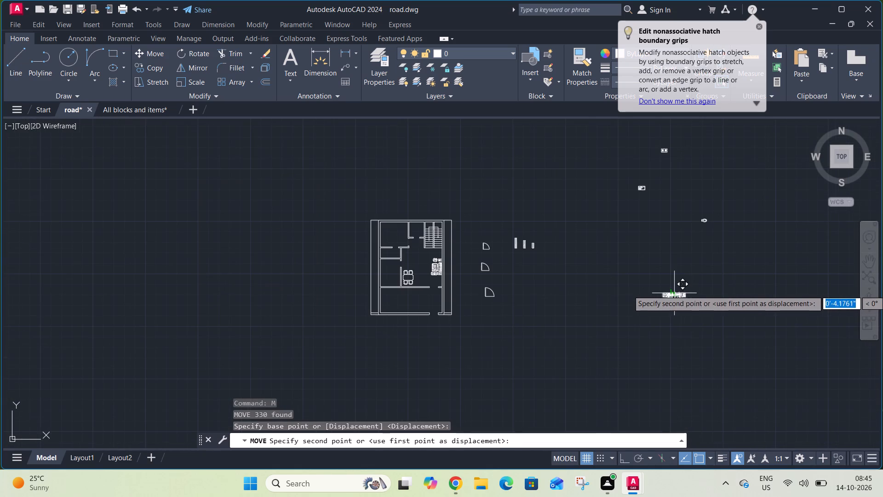
scroll(393, 225, up, 3)
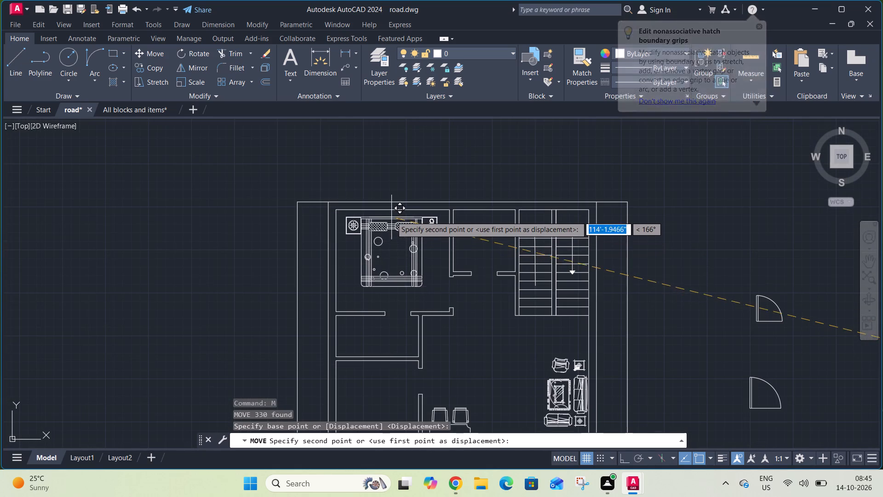
click(390, 210)
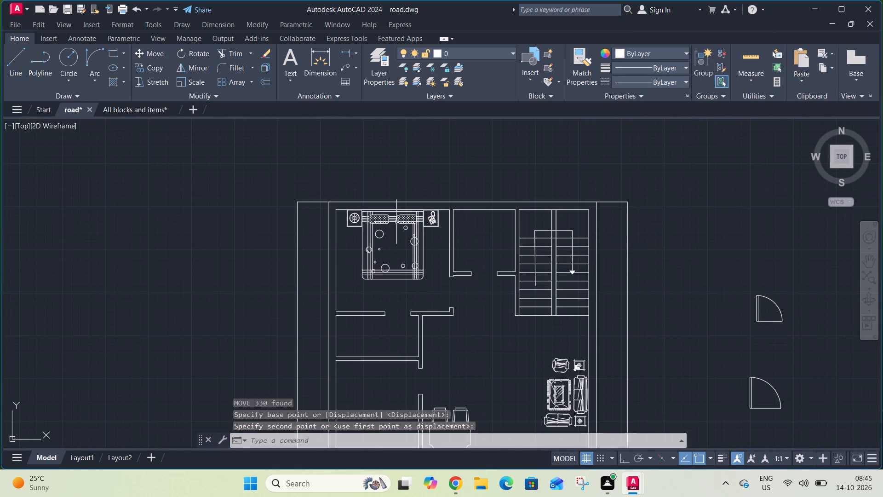
Move the toilet block into the small room below the bedroom, with its tank against the west wall.
scroll(407, 228, down, 3)
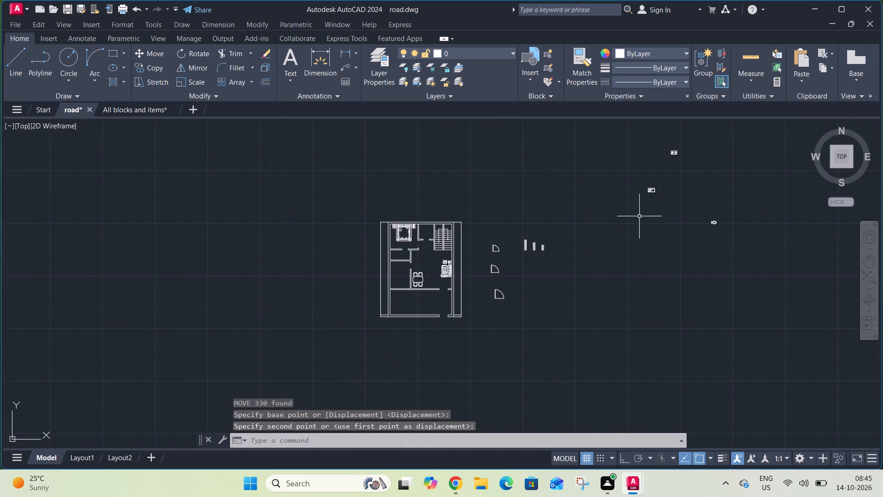
middle_drag(662, 216, 555, 258)
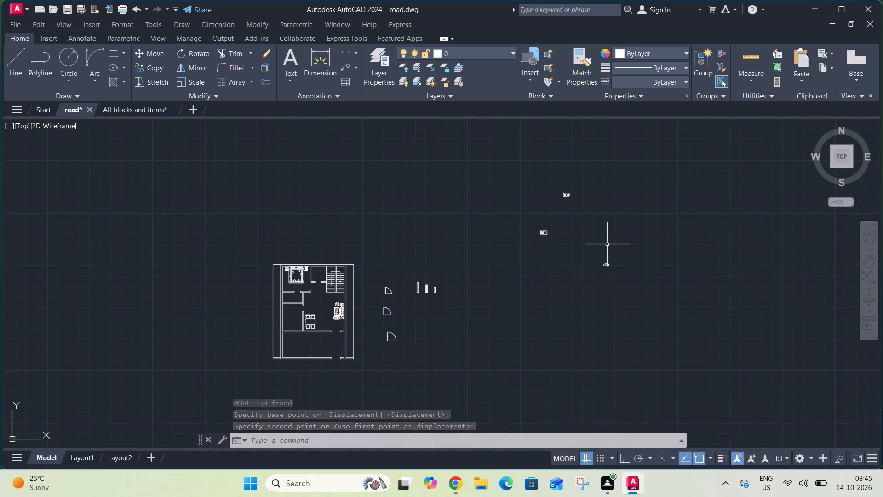
scroll(607, 244, up, 2)
click(587, 268)
click(627, 319)
key(c)
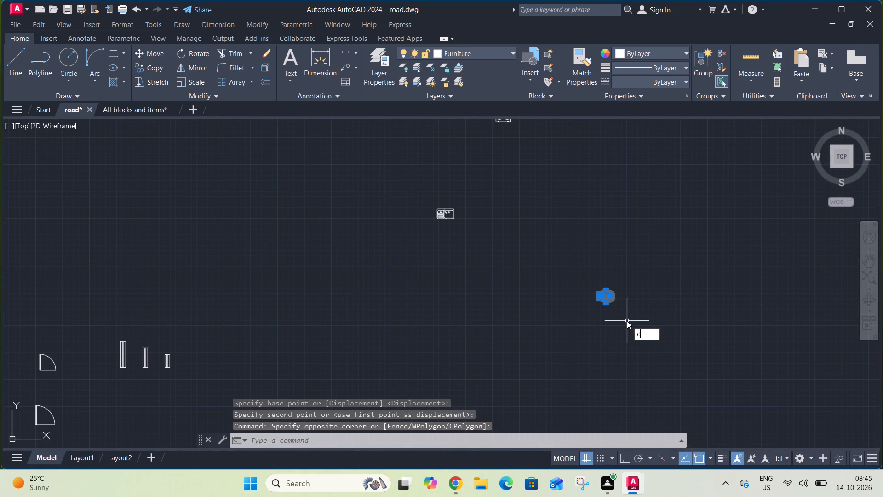
key(o)
key(BackSpace)
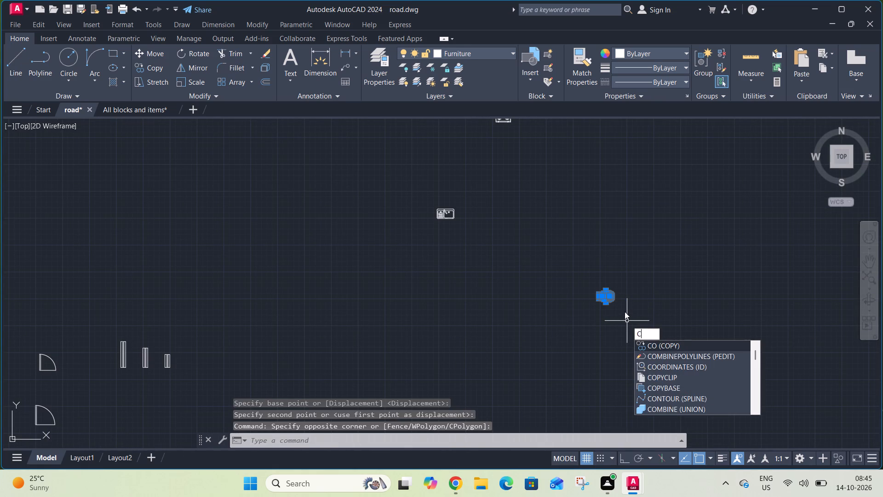
key(BackSpace)
key(m)
key(space)
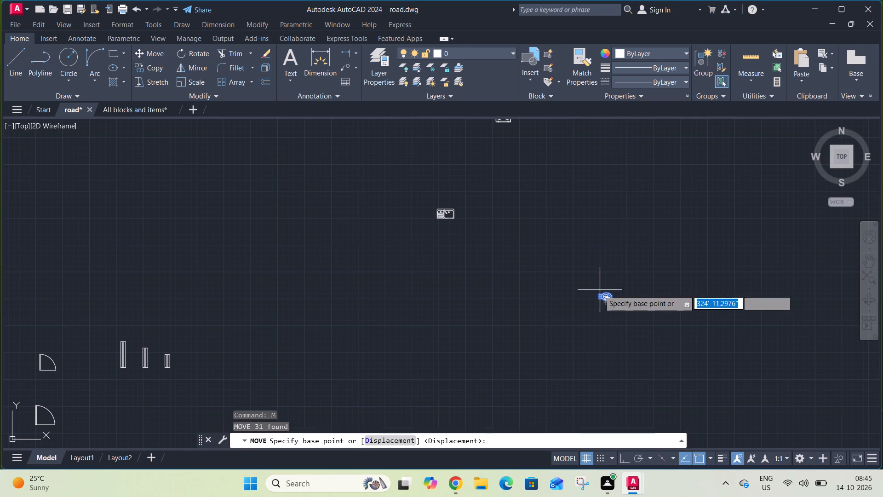
scroll(598, 294, up, 4)
click(610, 314)
scroll(625, 287, down, 2)
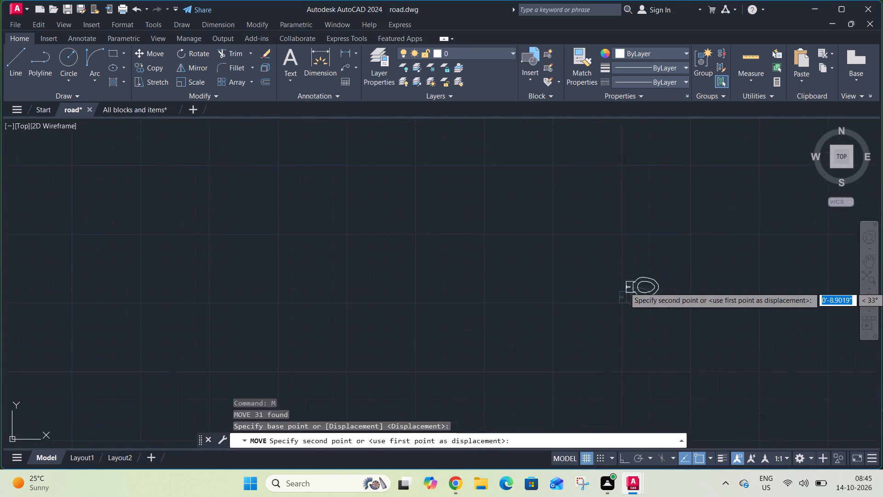
scroll(626, 287, down, 3)
scroll(512, 335, down, 2)
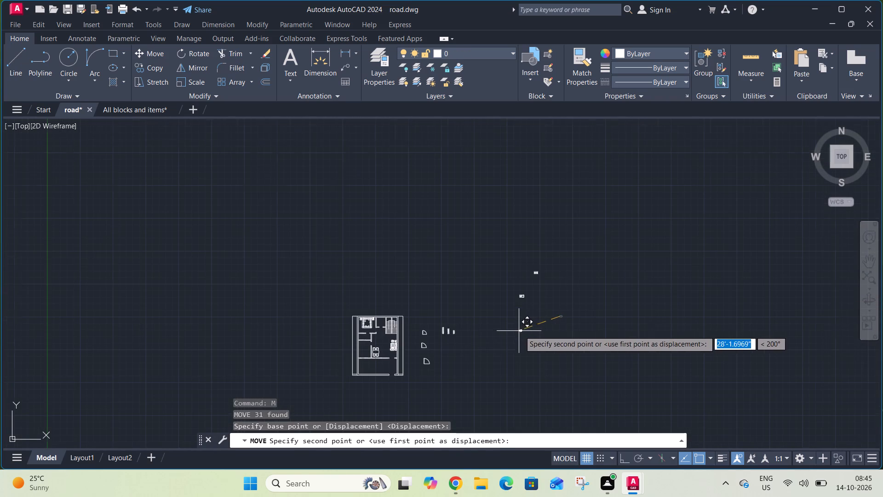
scroll(351, 337, up, 3)
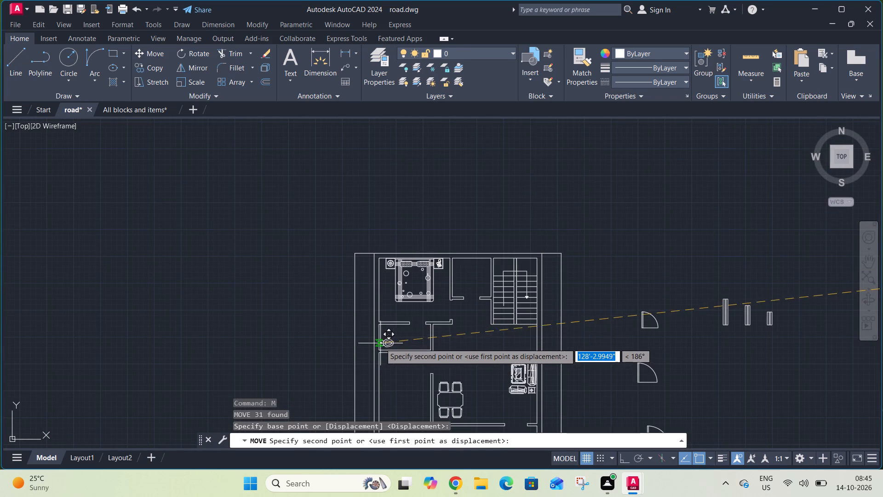
scroll(379, 343, up, 5)
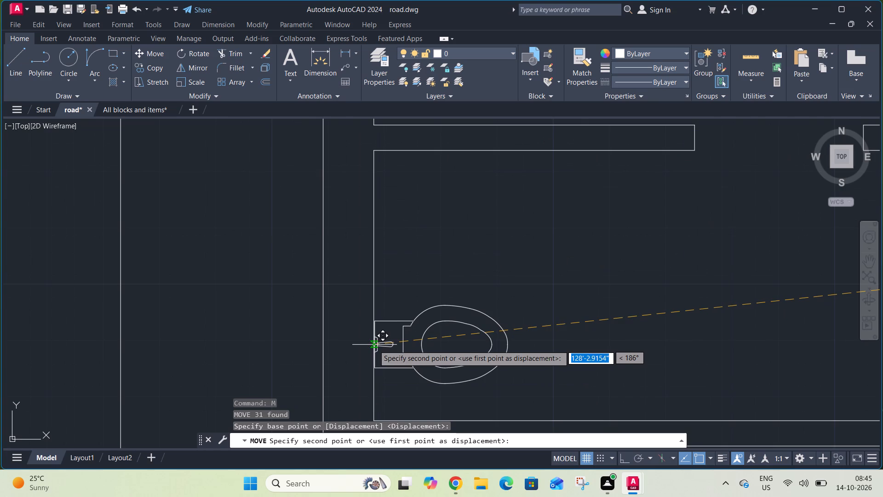
click(373, 346)
Offset the south and west wall lines of the room beside the dining area 2' inward as counter edges.
scroll(378, 324, down, 6)
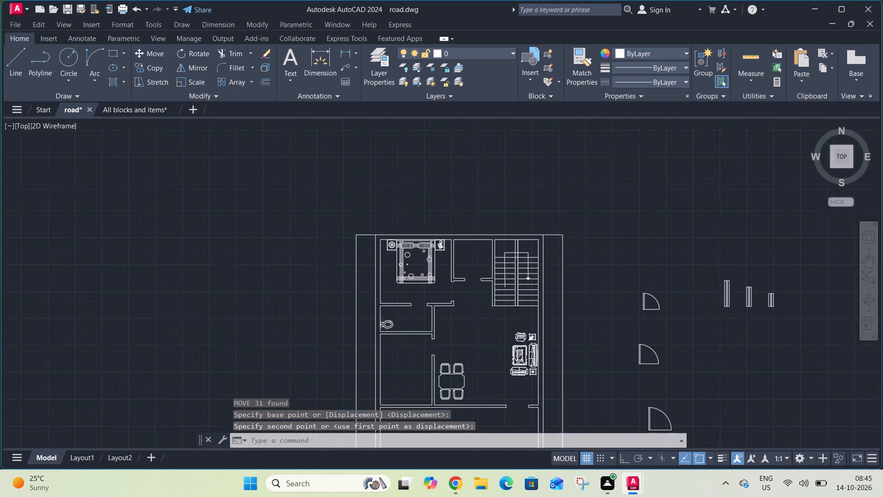
middle_drag(566, 321, 444, 331)
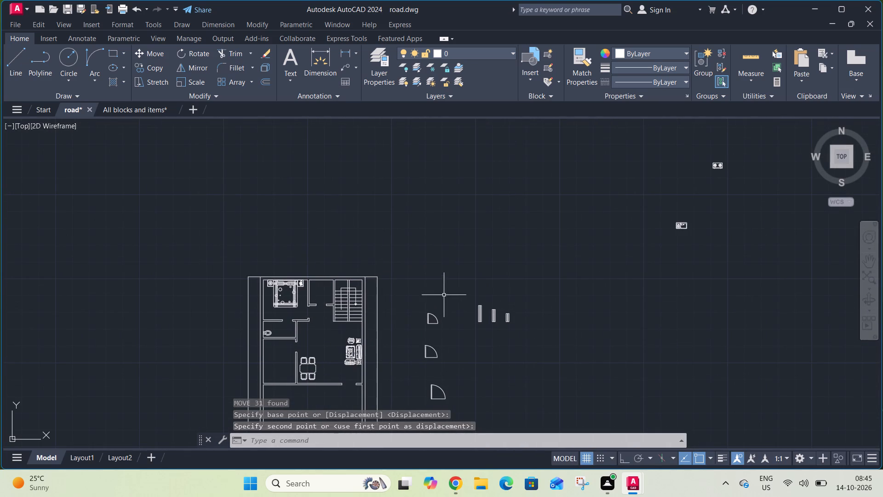
scroll(279, 368, up, 2)
text(o 2)
key(apostrophe)
key(Return)
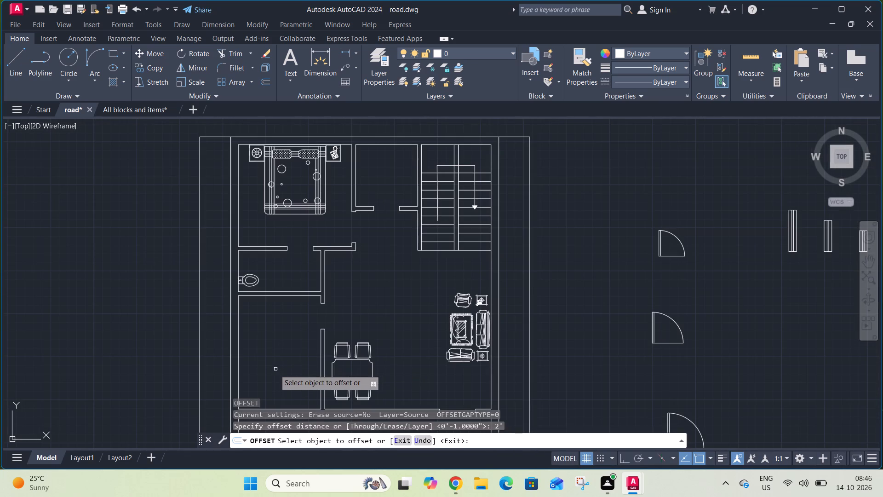
scroll(274, 358, down, 1)
middle_drag(275, 361, 335, 327)
scroll(321, 349, up, 1)
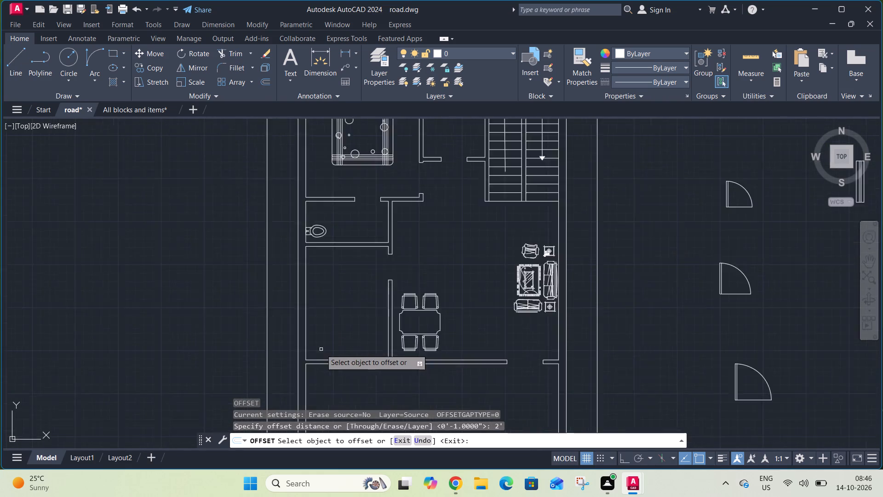
scroll(321, 349, up, 1)
click(329, 365)
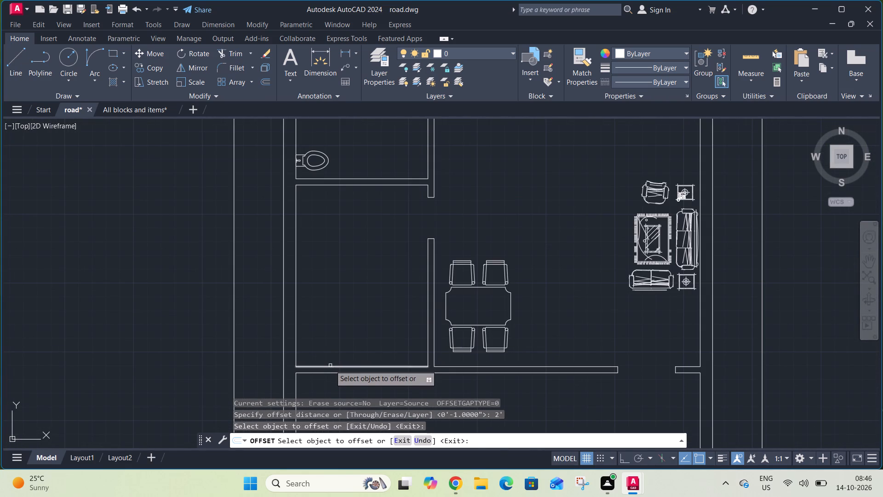
click(330, 365)
click(333, 348)
click(297, 346)
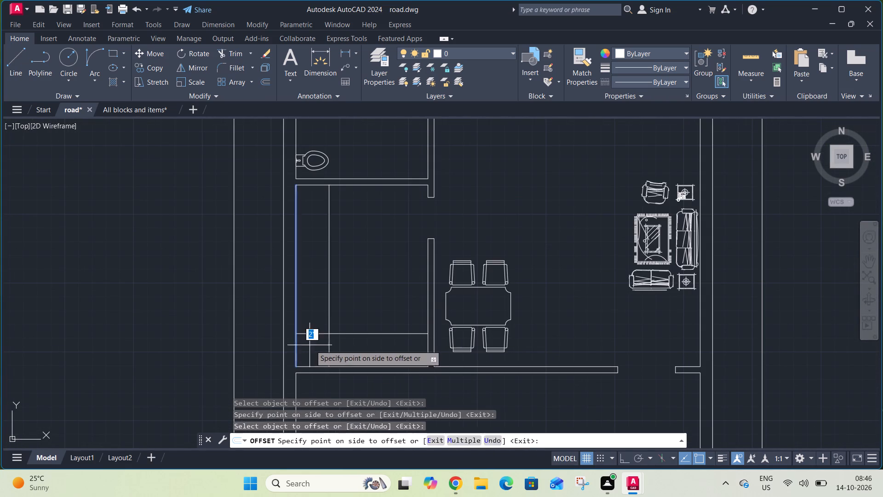
click(311, 345)
key(Escape)
Shorten the vertical counter line's upper end to its midpoint, then trim both counter lines back to meet at an inner corner.
click(327, 289)
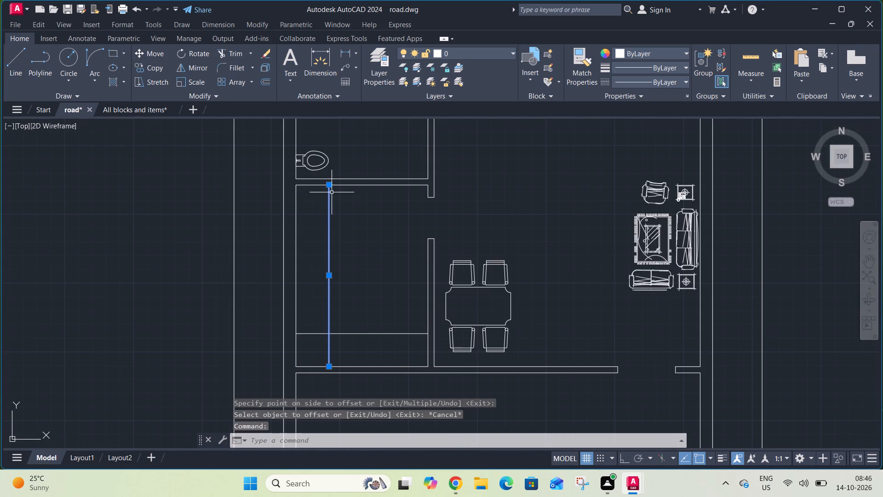
click(329, 185)
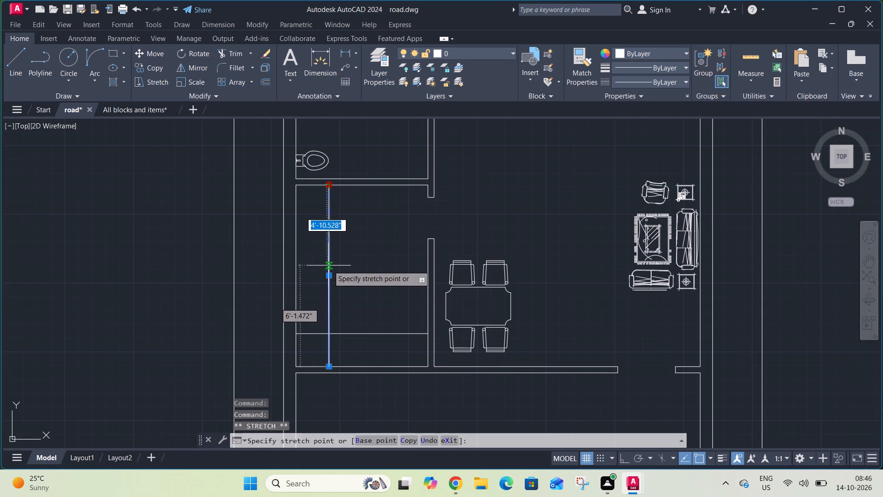
click(329, 272)
key(Escape)
click(342, 333)
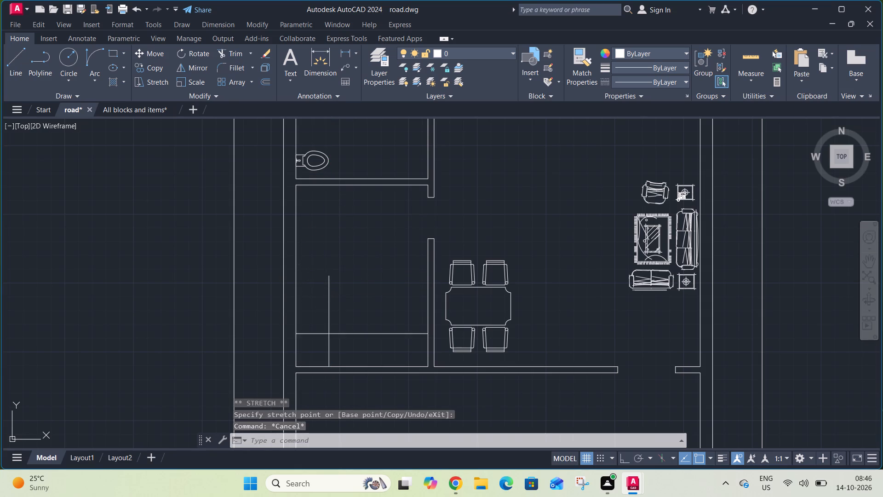
click(296, 335)
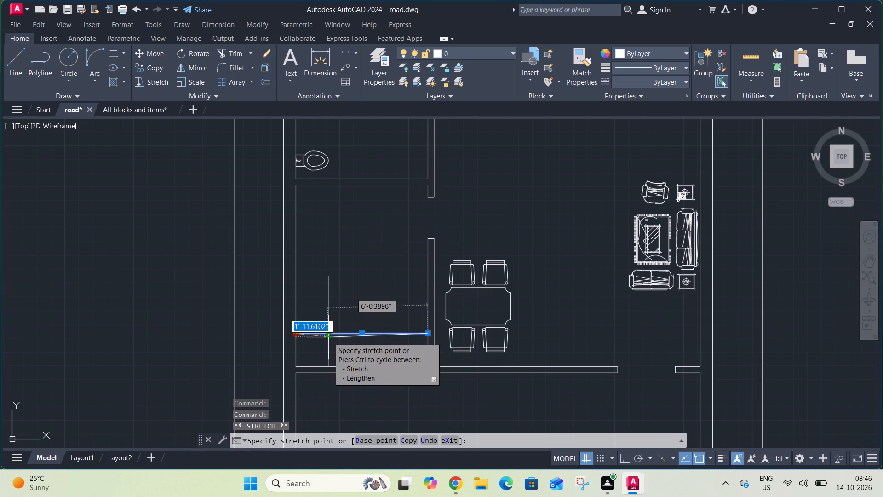
click(328, 335)
key(Escape)
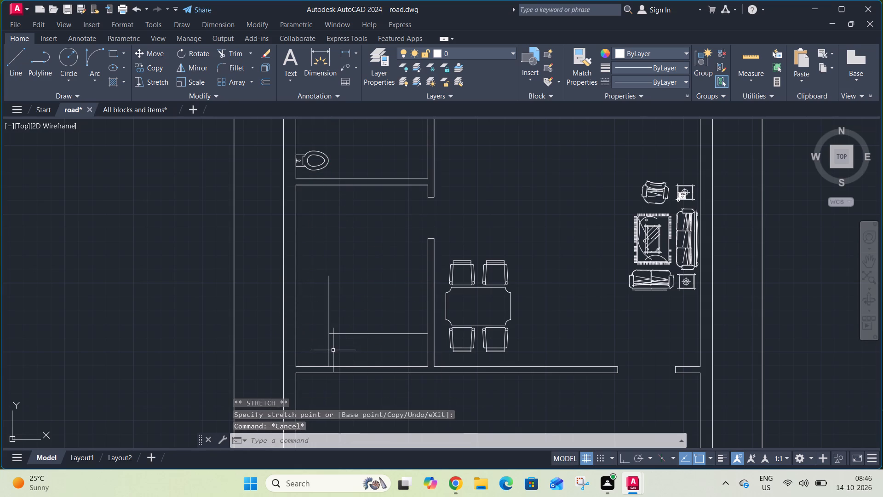
click(330, 353)
click(330, 365)
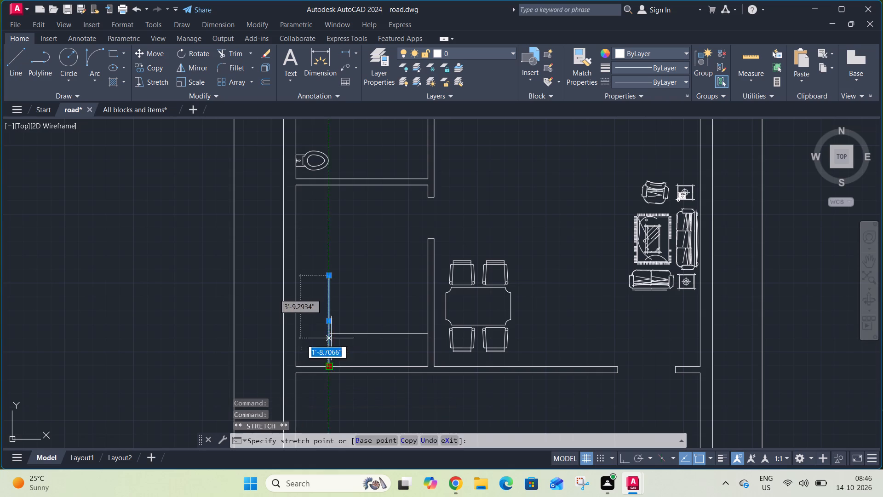
click(330, 332)
key(Escape)
Draw a line from the upper end of the vertical counter edge to the west wall to close the counter.
key(l)
key(space)
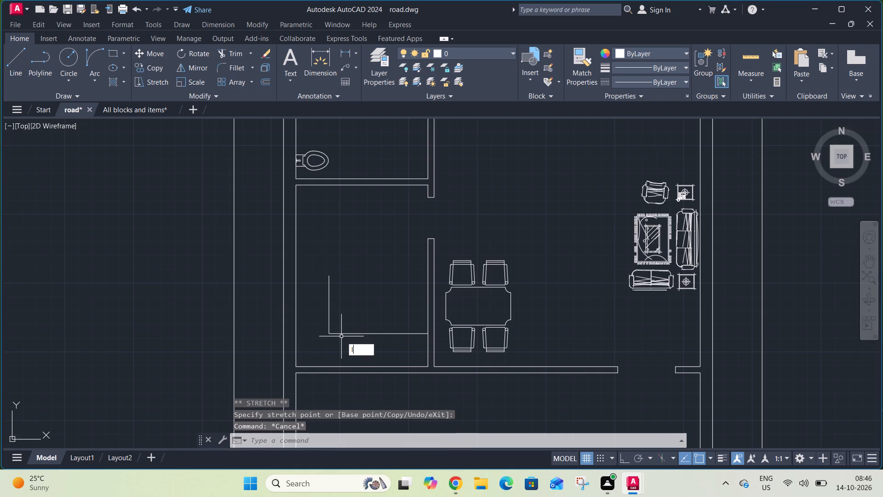
click(329, 280)
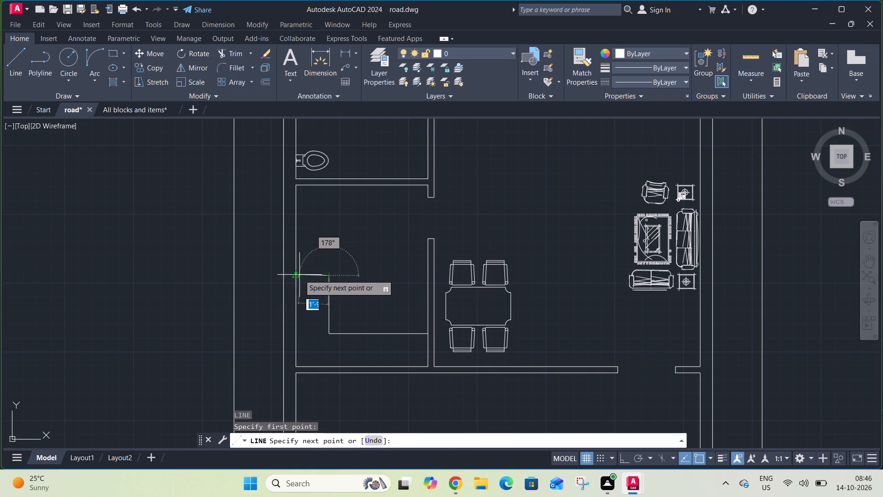
click(296, 277)
key(Escape)
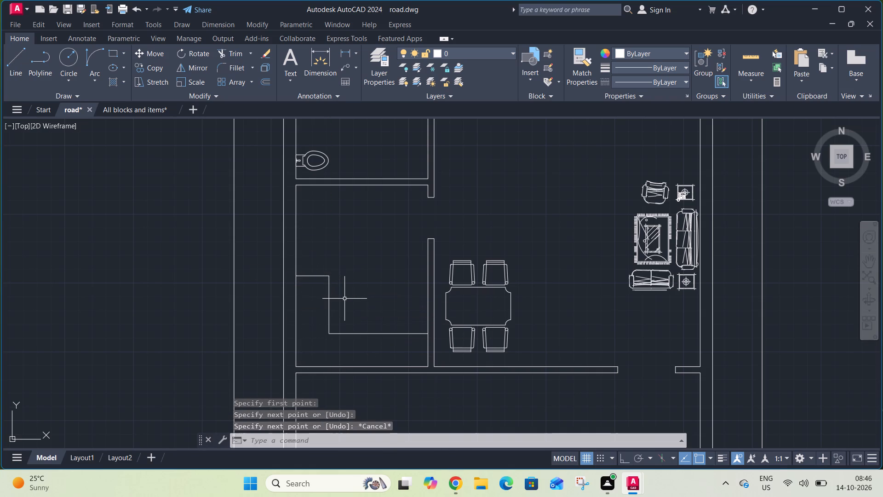
Rotate the two-burner stove block 180° about its lower-left corner.
scroll(344, 300, down, 3)
scroll(568, 277, down, 1)
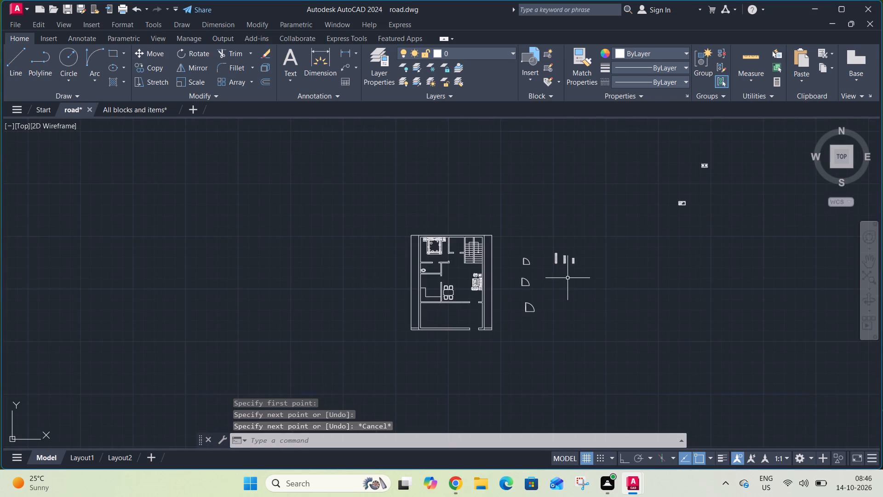
scroll(677, 193, up, 2)
scroll(672, 198, down, 1)
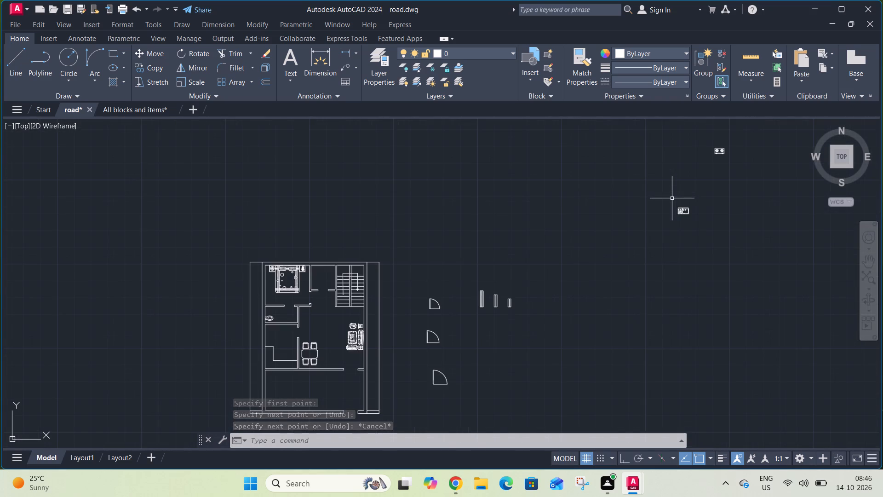
scroll(706, 144, up, 1)
click(706, 143)
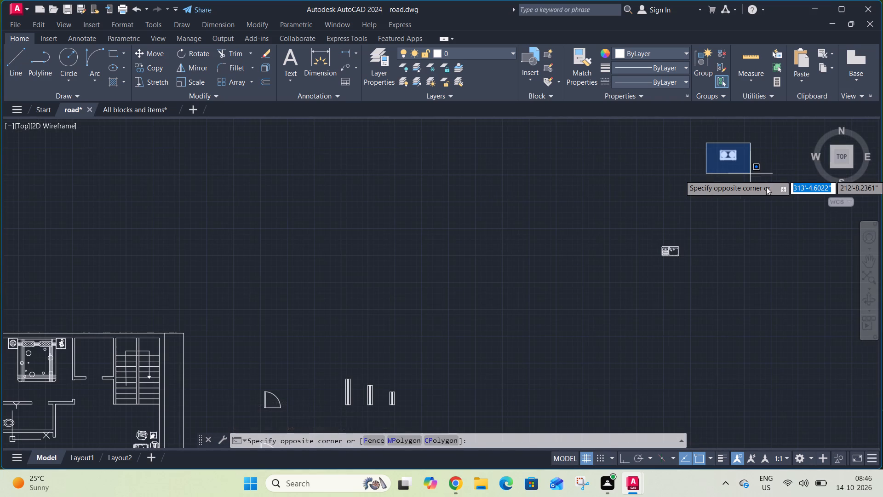
click(766, 187)
key(r)
key(o)
key(space)
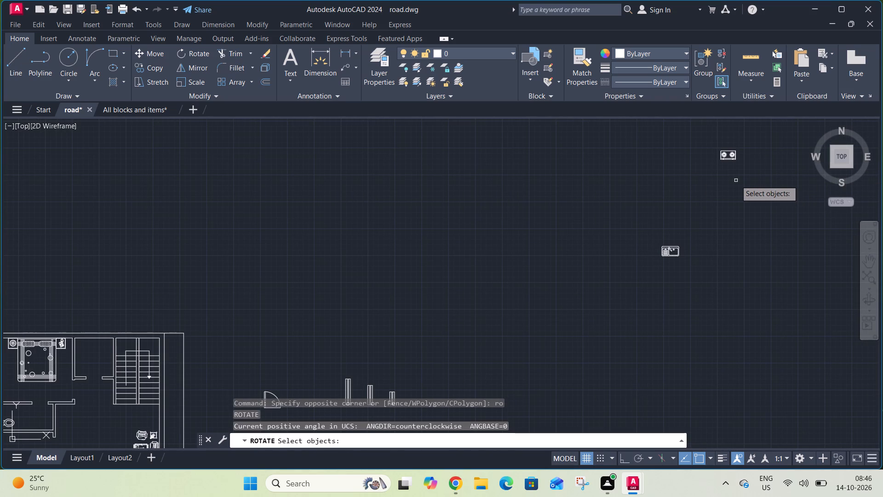
click(744, 144)
click(714, 167)
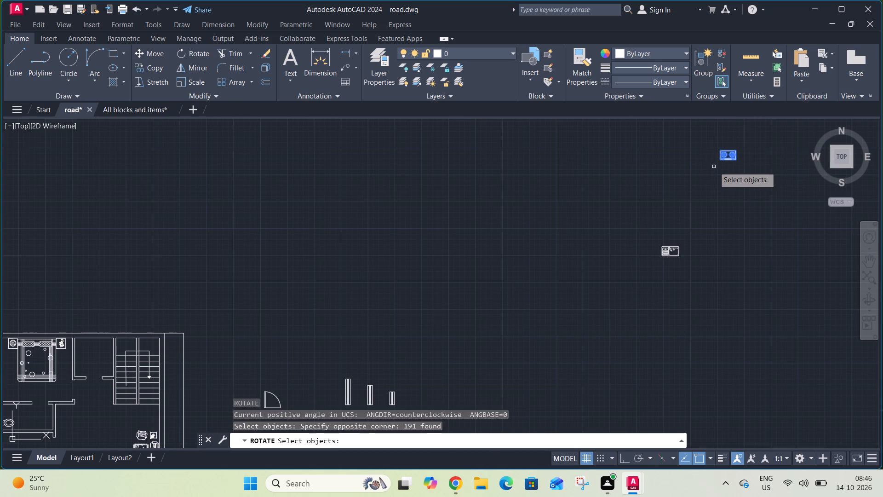
key(space)
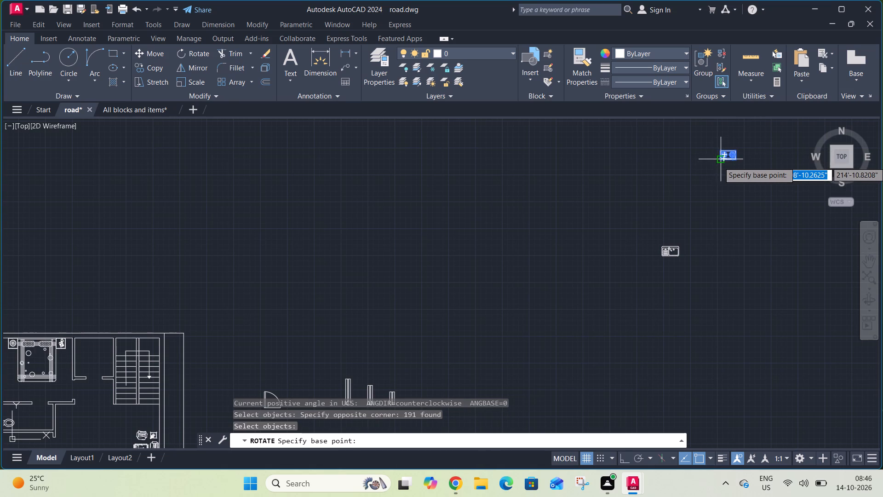
key(F8)
click(722, 160)
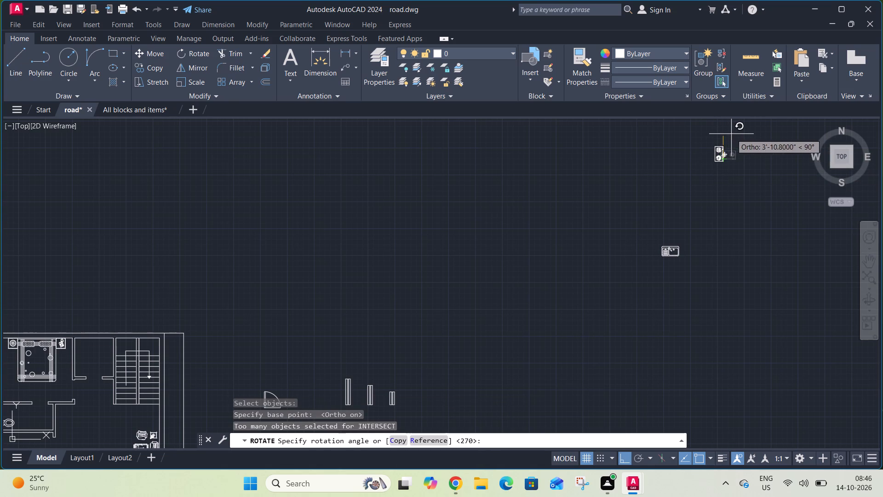
scroll(691, 153, up, 3)
click(691, 153)
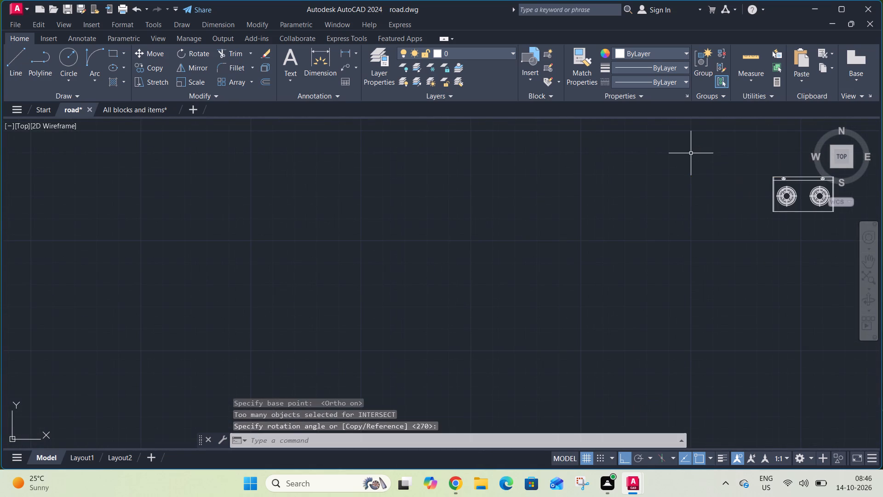
Move the stove block onto the kitchen counter along the south wall, between the counter edge and the wall.
scroll(691, 153, down, 3)
drag(703, 150, 707, 155)
click(753, 182)
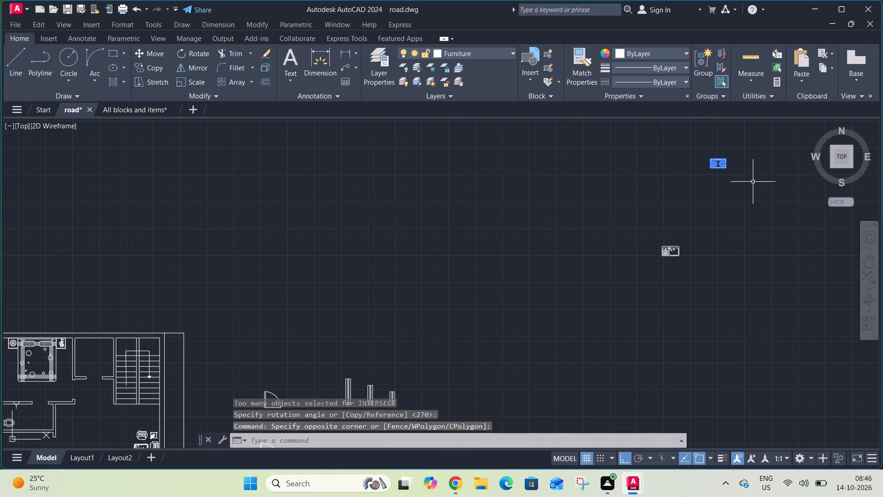
key(m)
key(space)
key(F8)
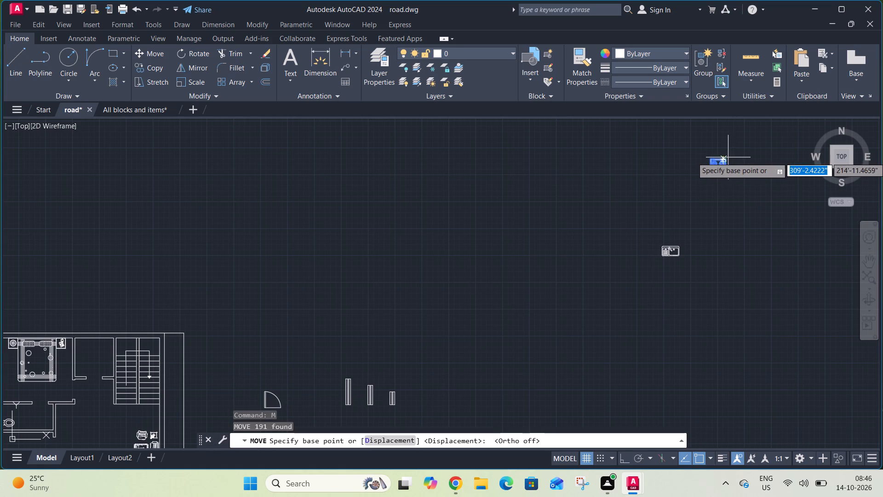
scroll(728, 157, up, 3)
click(722, 161)
scroll(722, 149, down, 5)
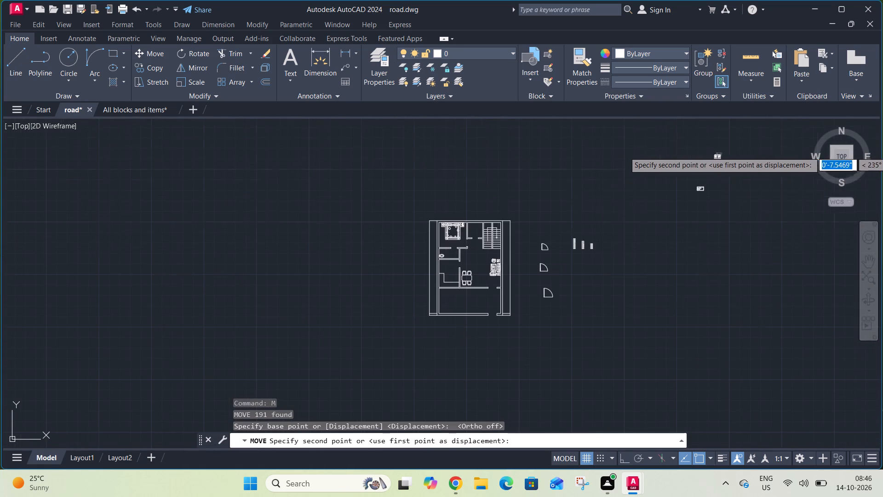
scroll(453, 286, up, 5)
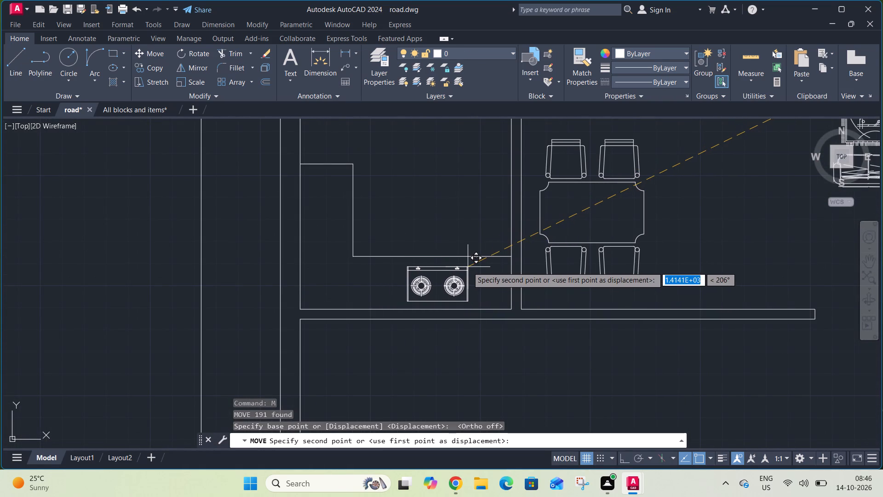
click(467, 267)
Rotate the kitchen sink block 180° about its upper-right corner.
scroll(459, 267, down, 4)
middle_drag(671, 224, 454, 285)
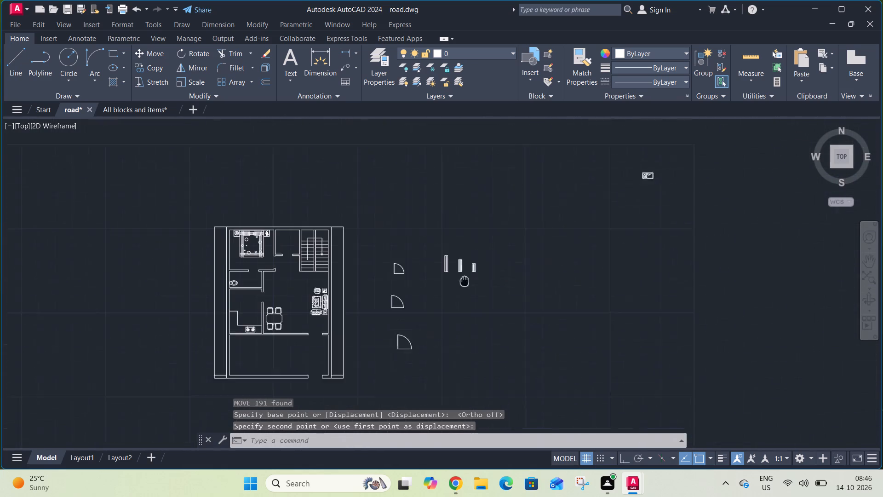
middle_drag(454, 285, 441, 293)
scroll(600, 168, up, 2)
drag(599, 173, 603, 179)
click(691, 247)
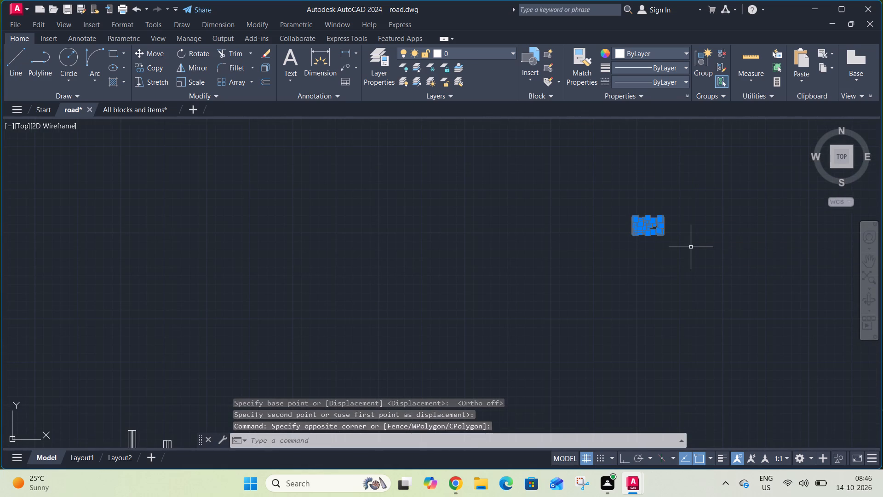
key(F8)
text(ro)
key(space)
click(664, 219)
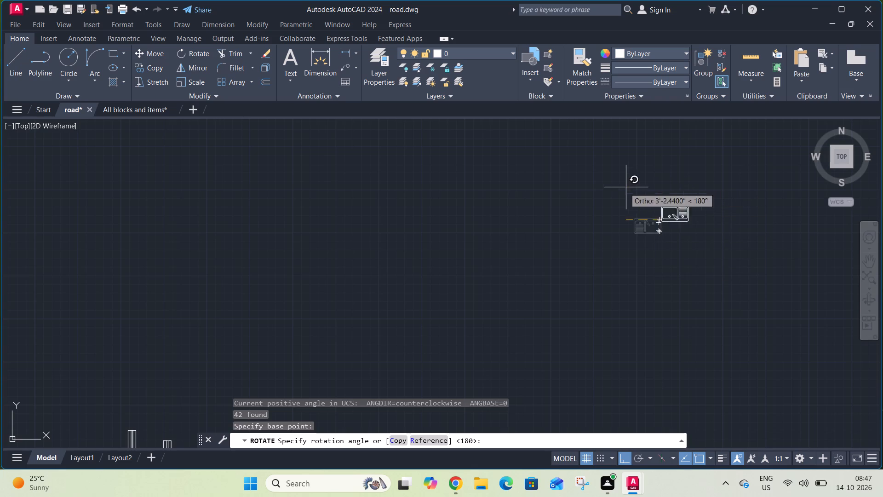
click(596, 211)
Move the sink block into the counter's southwest corner, with its long side against the south wall.
drag(626, 189, 642, 198)
click(734, 253)
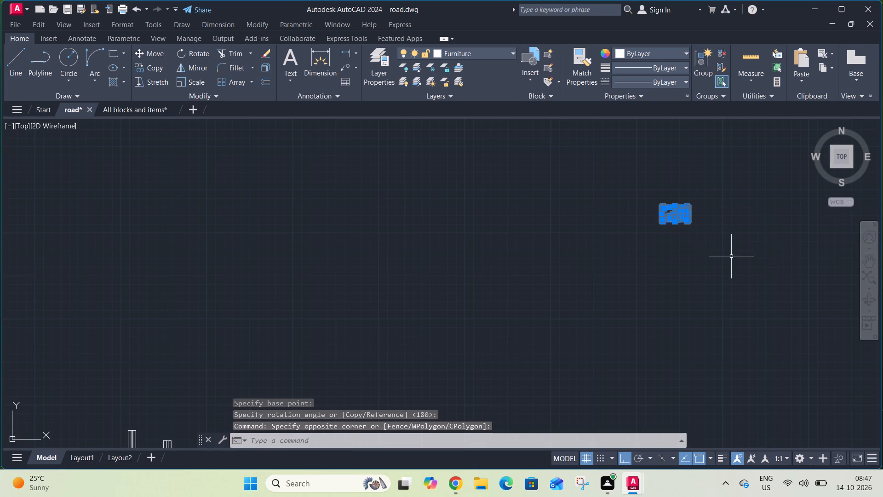
text(m)
key(space)
key(F8)
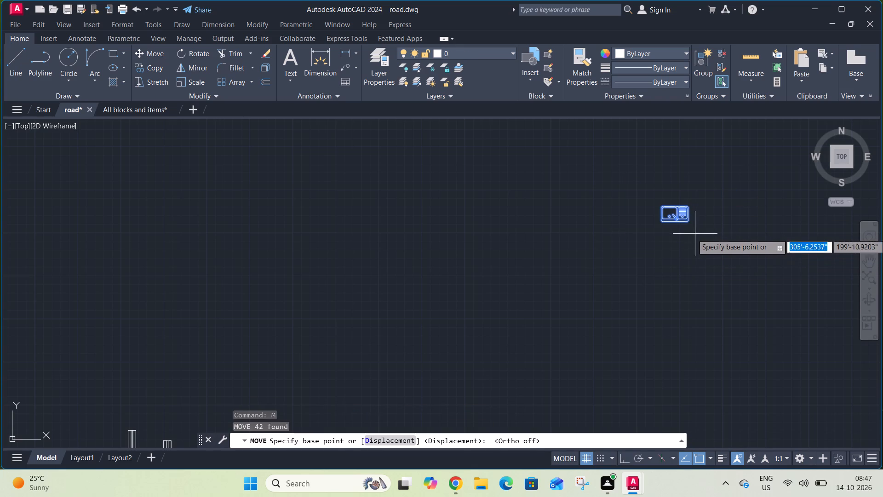
click(678, 221)
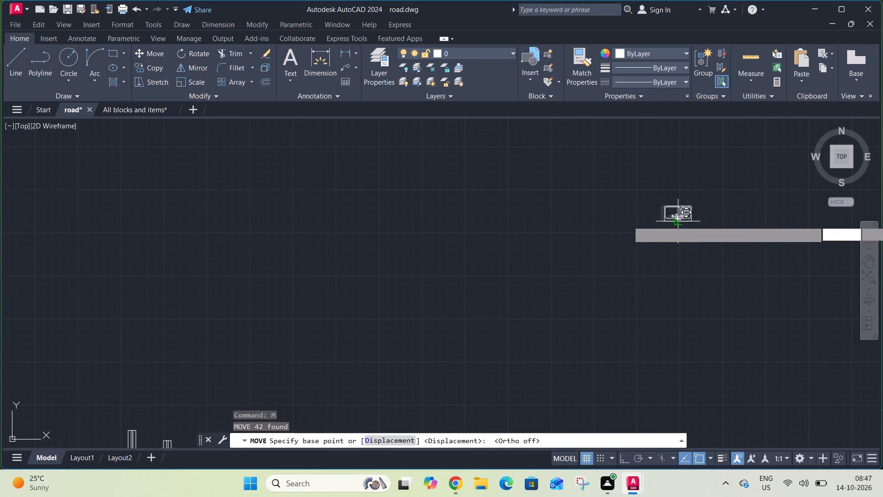
scroll(684, 221, down, 4)
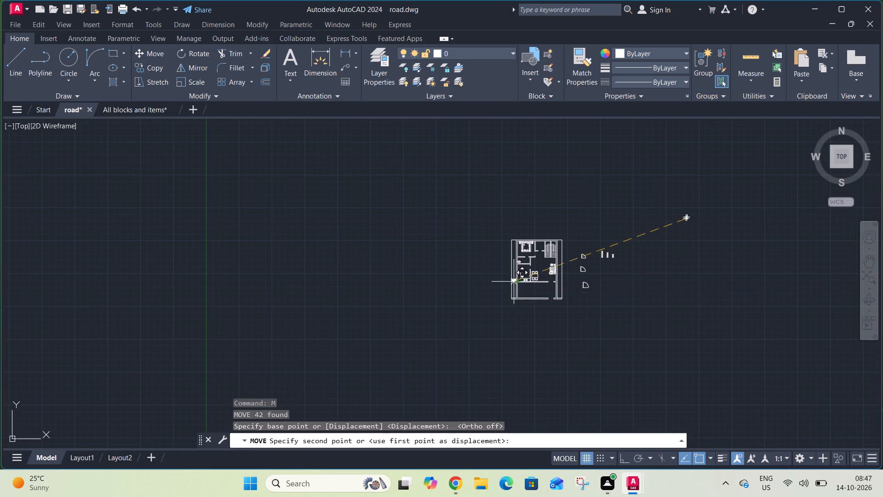
scroll(516, 281, up, 7)
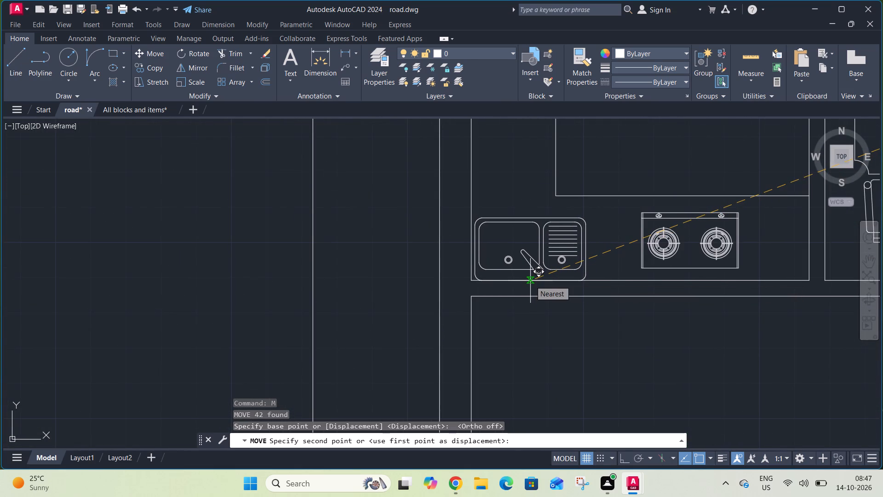
click(530, 281)
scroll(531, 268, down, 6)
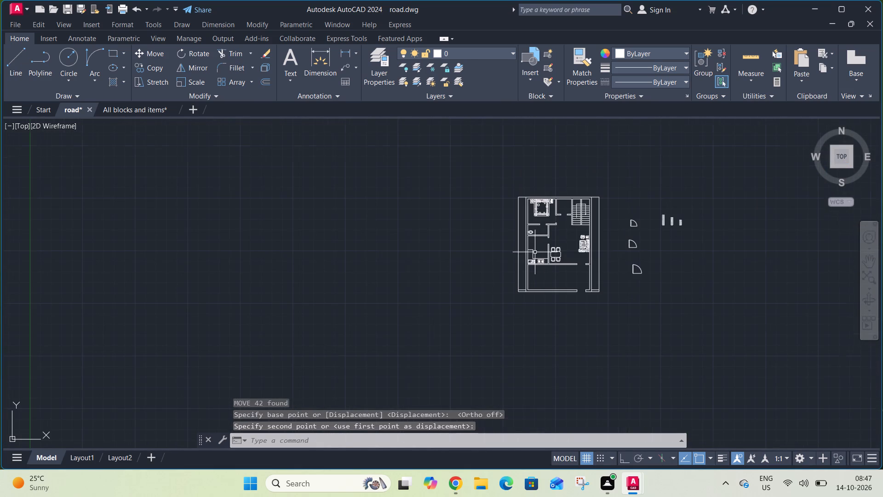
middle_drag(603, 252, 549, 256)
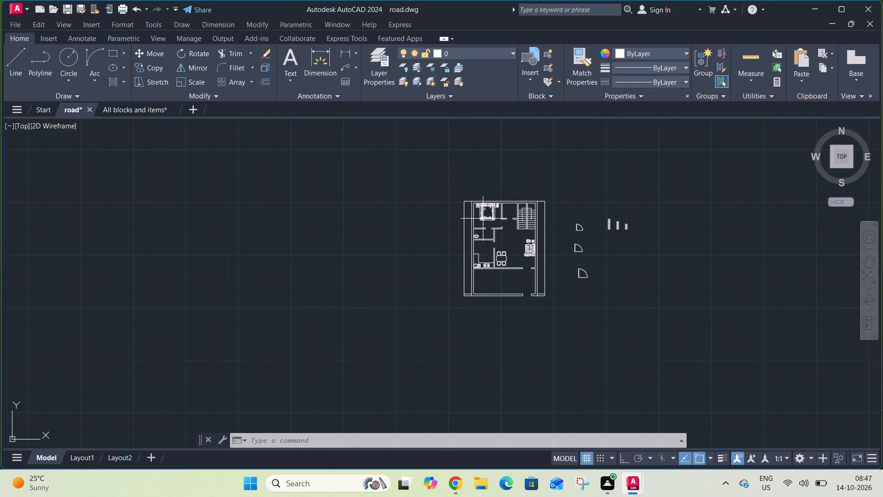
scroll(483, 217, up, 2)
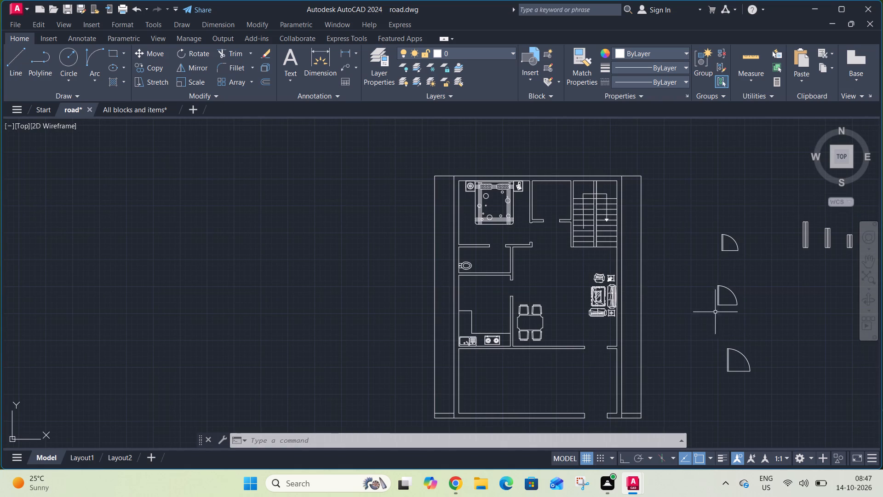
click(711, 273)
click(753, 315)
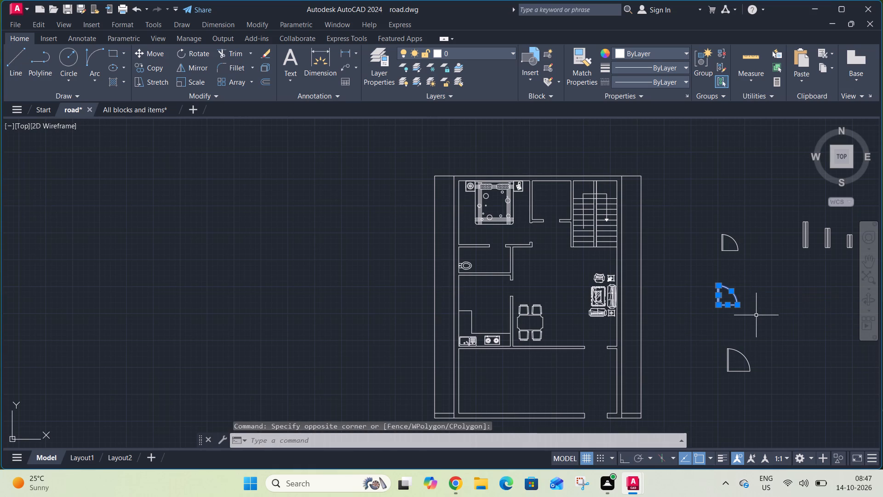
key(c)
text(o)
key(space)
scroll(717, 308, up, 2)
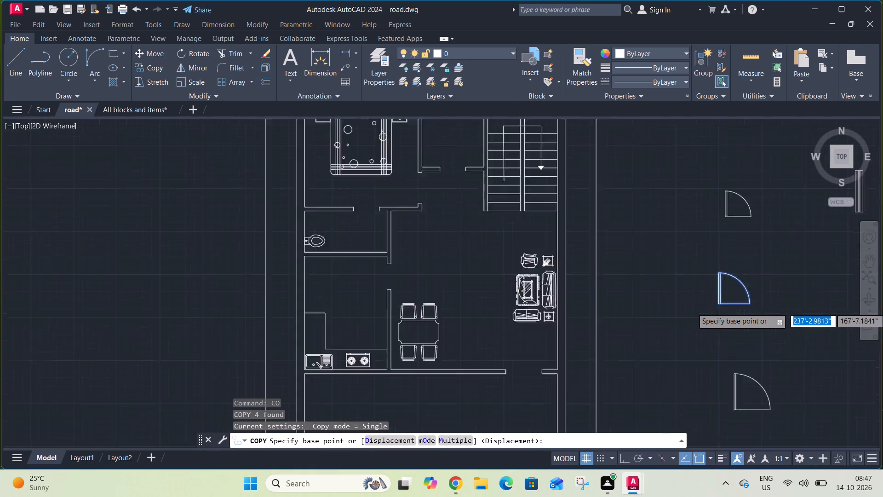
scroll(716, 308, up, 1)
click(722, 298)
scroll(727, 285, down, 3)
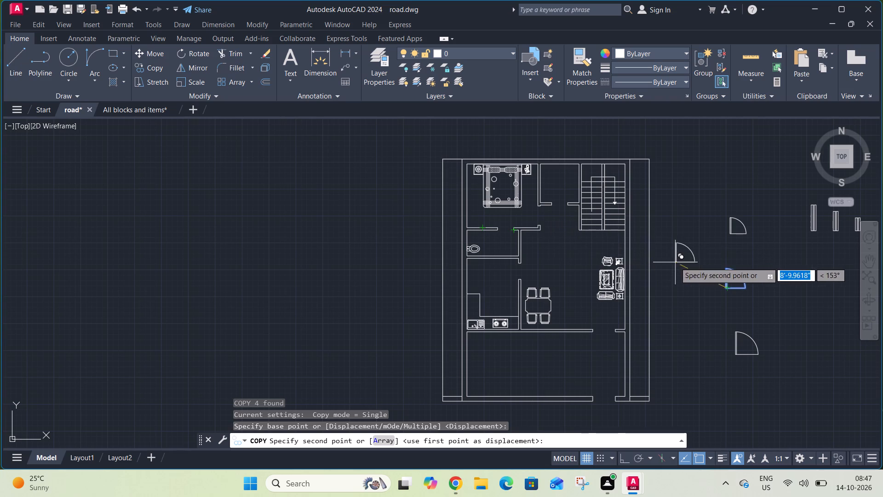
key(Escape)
Mirror the middle door symbol beside the plan about a vertical line on its west side, keeping the original.
click(714, 259)
click(769, 297)
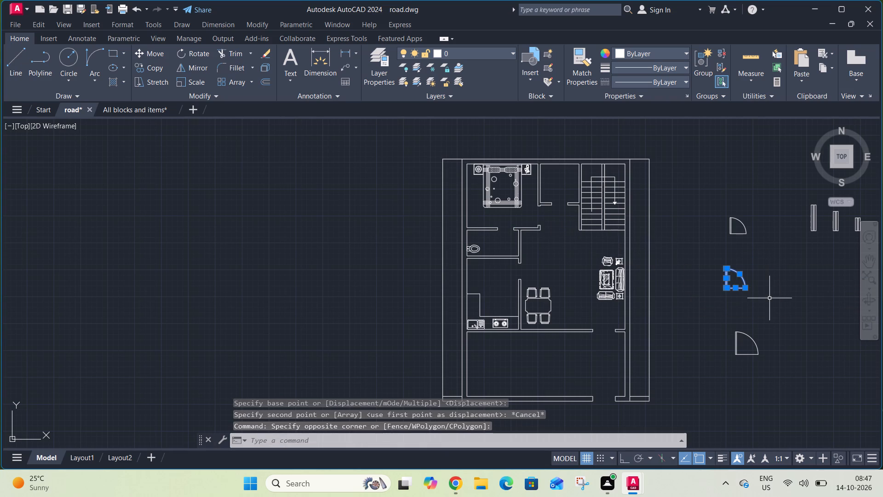
text(mi)
key(space)
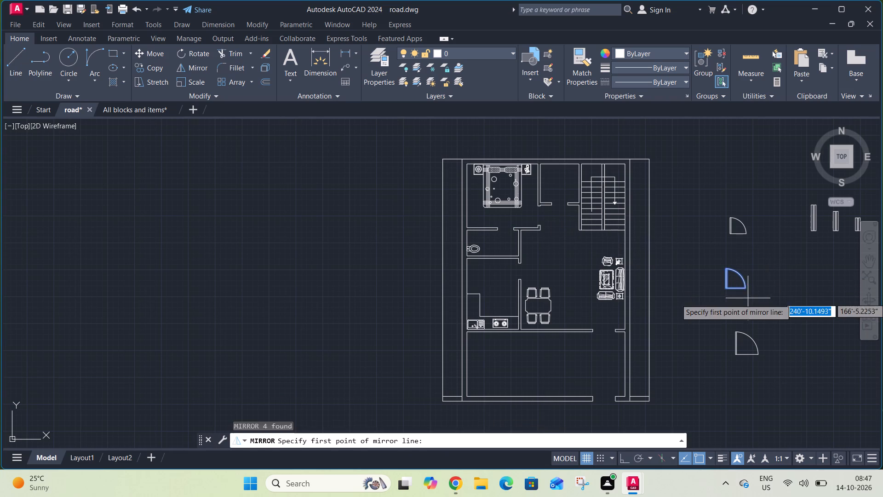
click(721, 301)
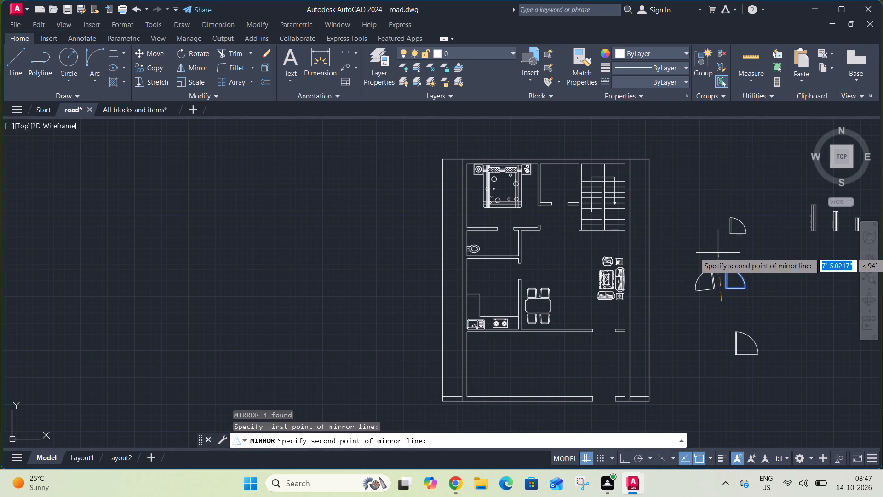
key(F8)
click(719, 249)
drag(742, 289, 719, 249)
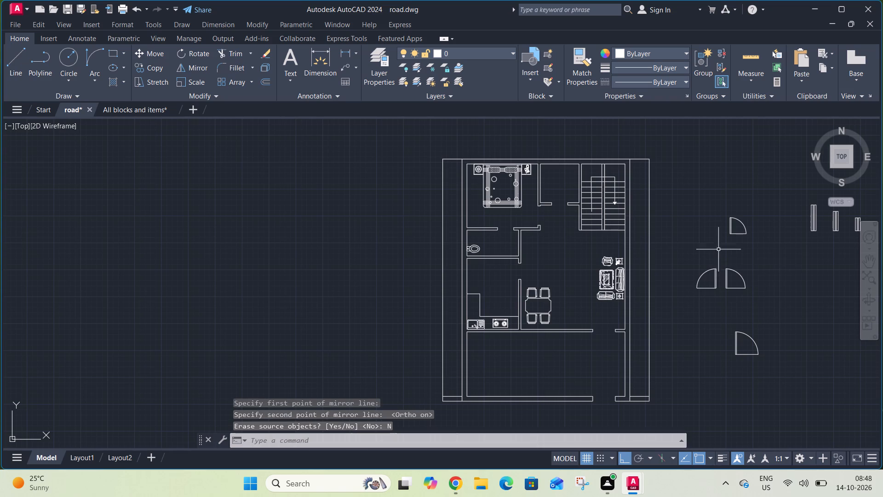
Copy the mirrored door symbol by its lower hinge corner to the east jamb of the opening between bedroom and toilet.
click(693, 251)
click(722, 296)
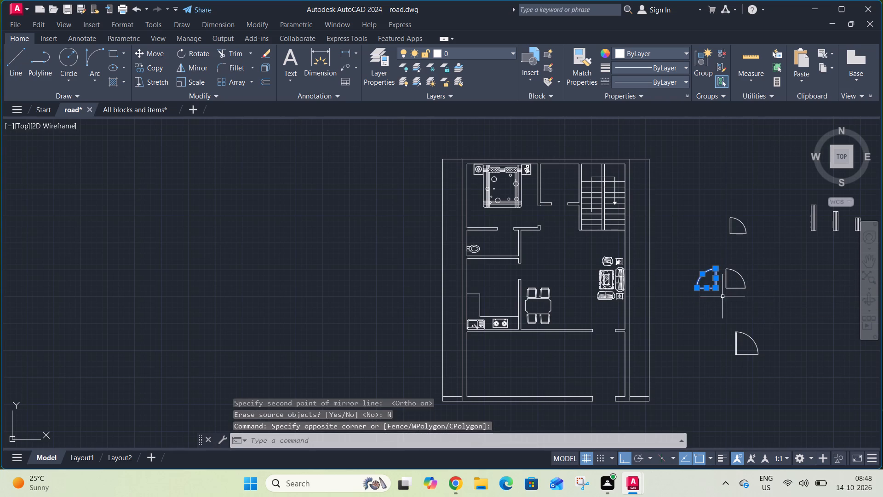
key(c)
key(o)
key(space)
scroll(717, 289, up, 2)
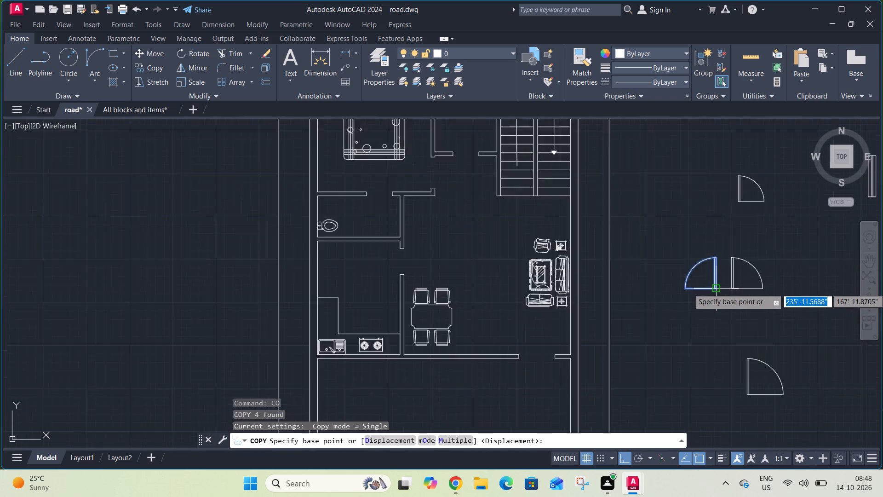
scroll(717, 289, up, 1)
click(718, 289)
scroll(724, 270, down, 3)
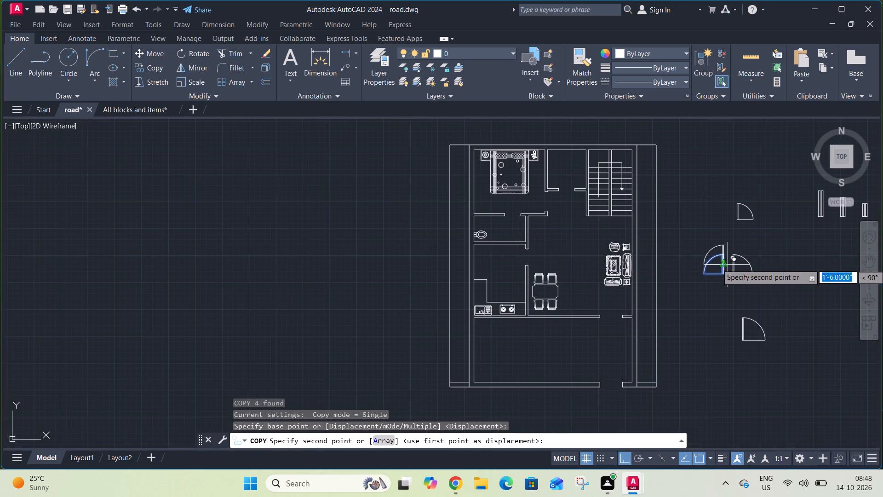
scroll(517, 215, up, 2)
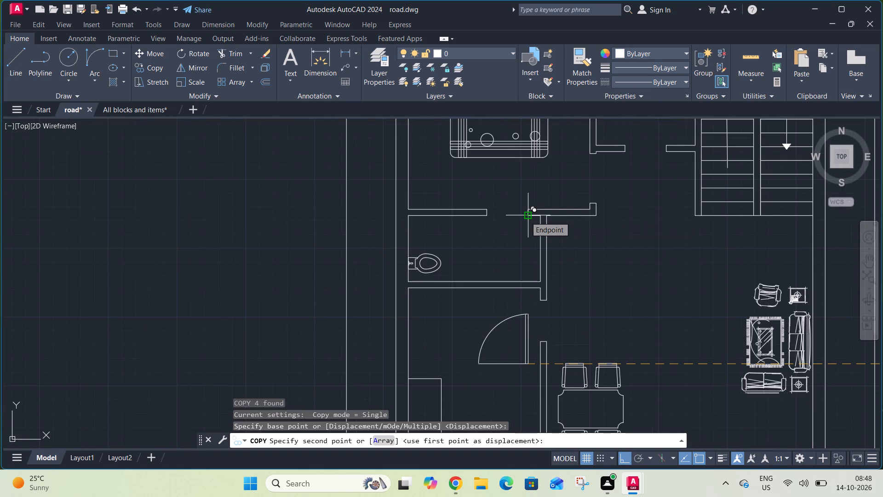
click(526, 217)
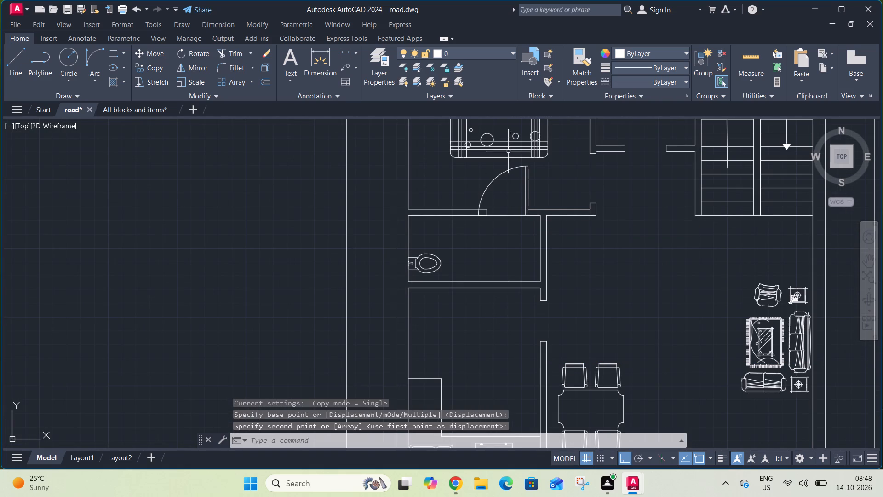
Measure the width of the opening between bedroom and toilet with a temporary linear dimension, without keeping it.
click(352, 55)
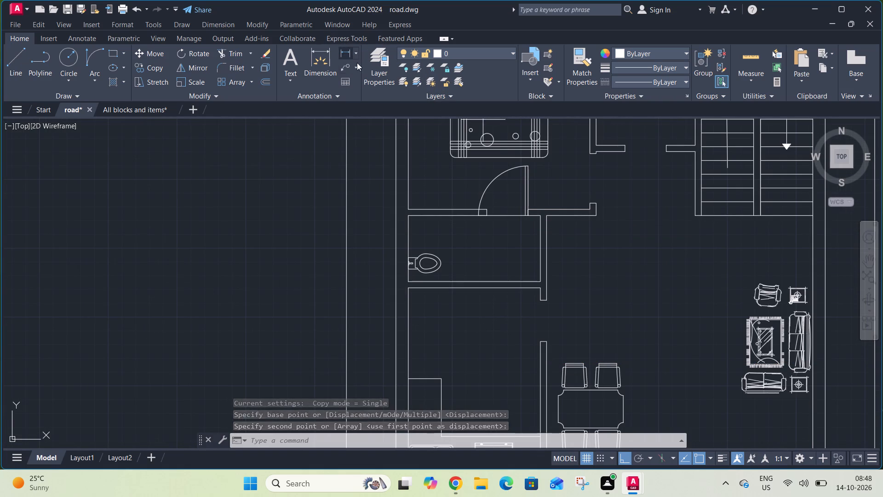
click(488, 216)
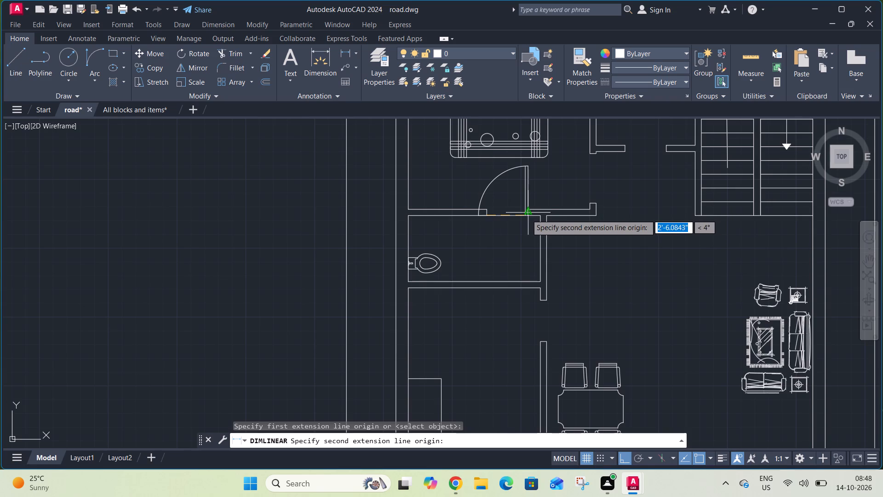
click(527, 217)
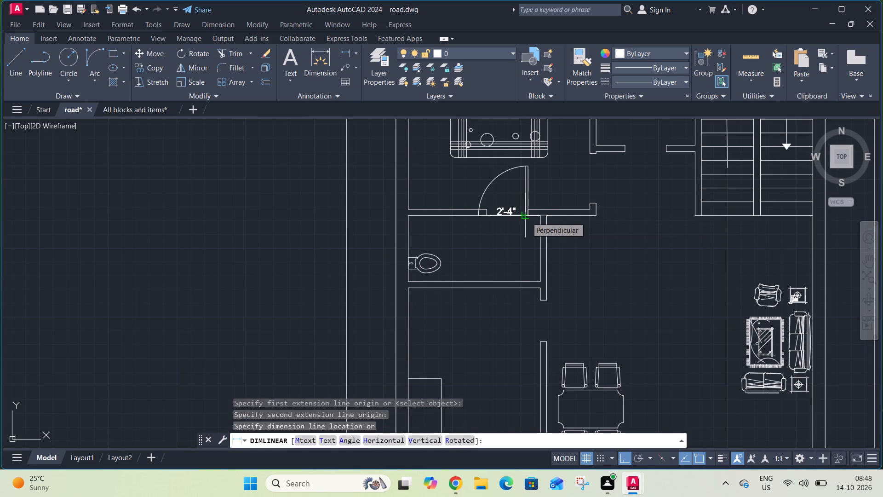
key(Escape)
text(u)
key(space)
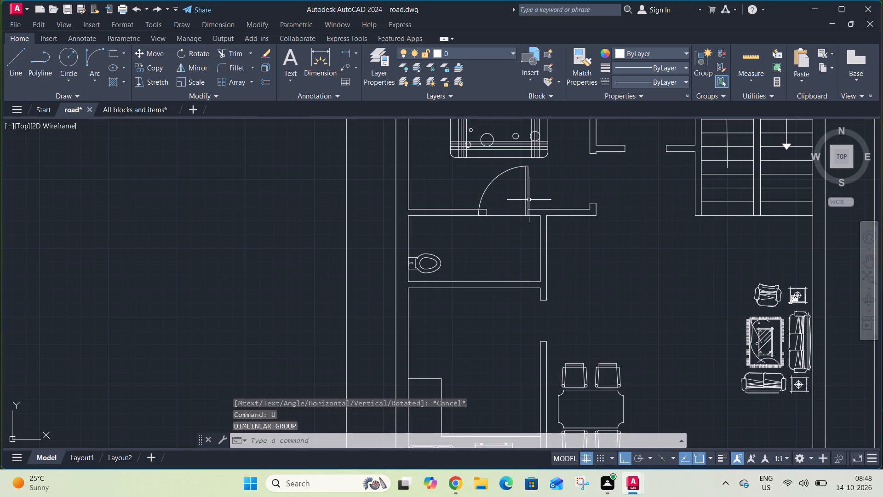
Undo the last copy of the door symbol into the opening between bedroom and toilet.
text(u)
key(space)
Rotate the original middle door symbol beside the plan 270° about its lower hinge corner.
scroll(568, 214, up, 1)
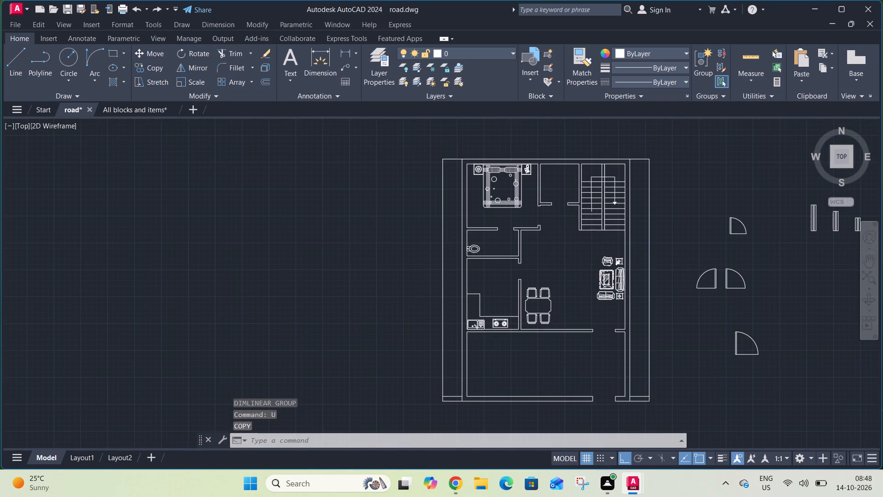
middle_drag(559, 209, 373, 179)
click(631, 266)
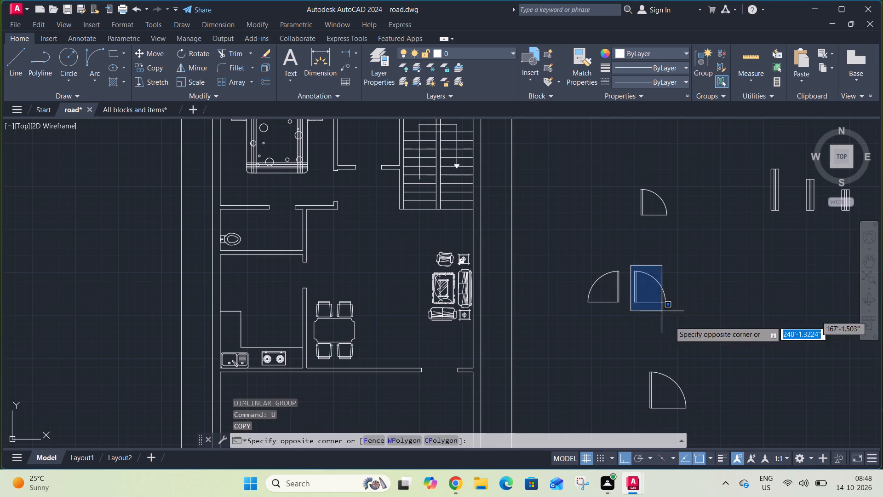
click(680, 332)
key(r)
key(o)
key(space)
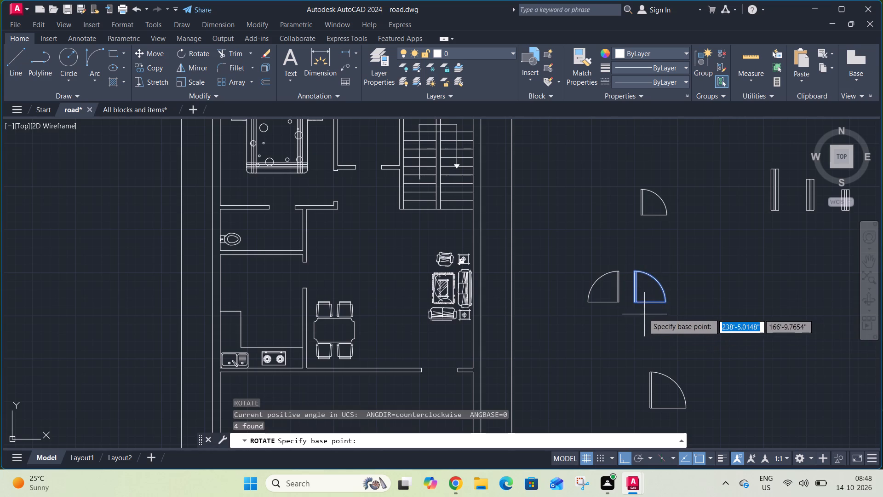
click(633, 303)
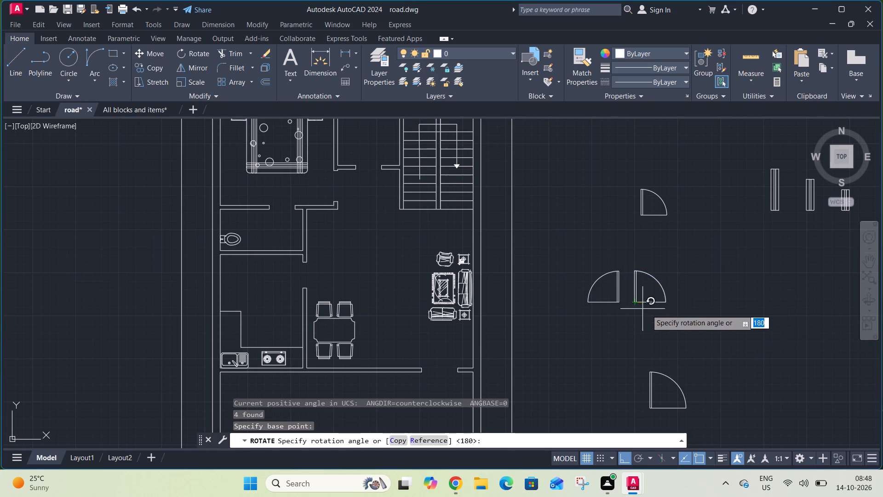
click(623, 315)
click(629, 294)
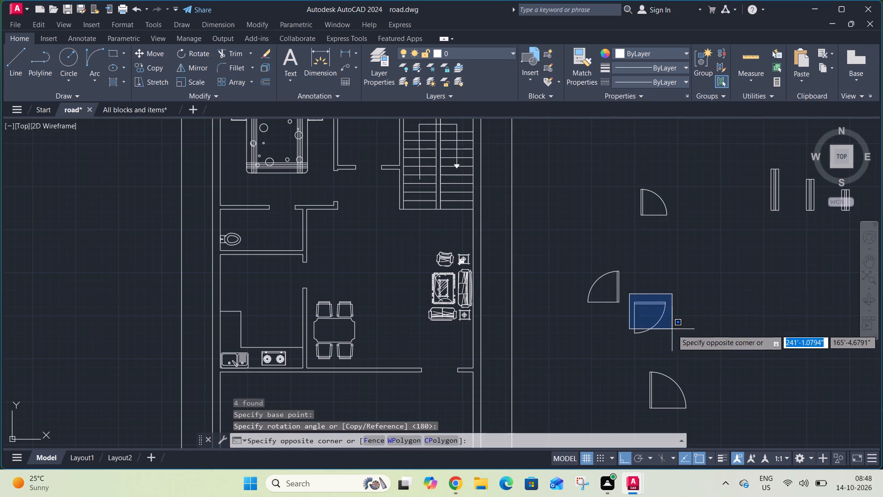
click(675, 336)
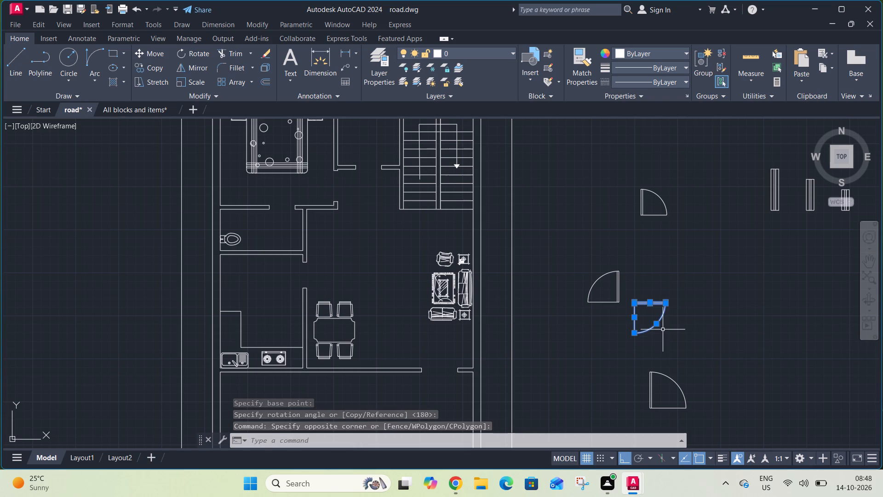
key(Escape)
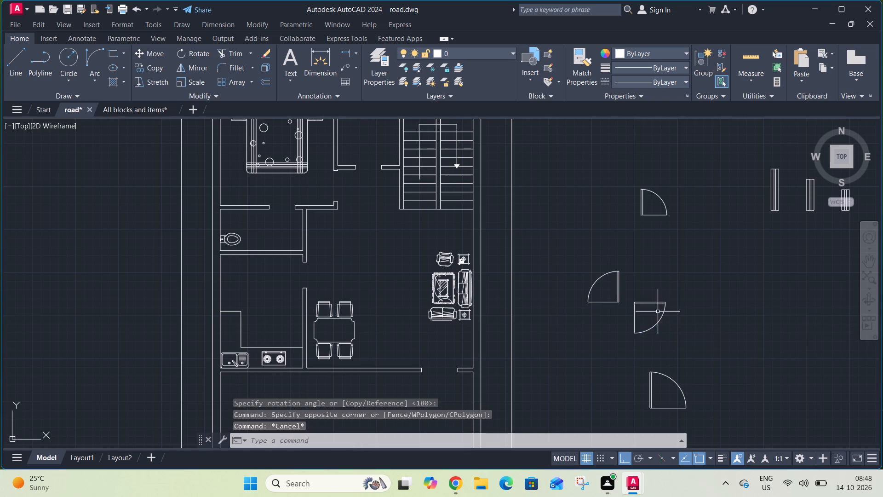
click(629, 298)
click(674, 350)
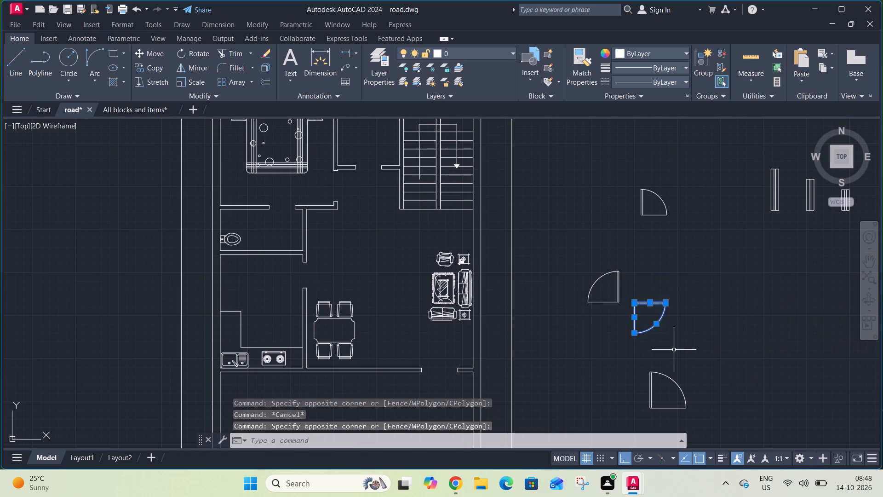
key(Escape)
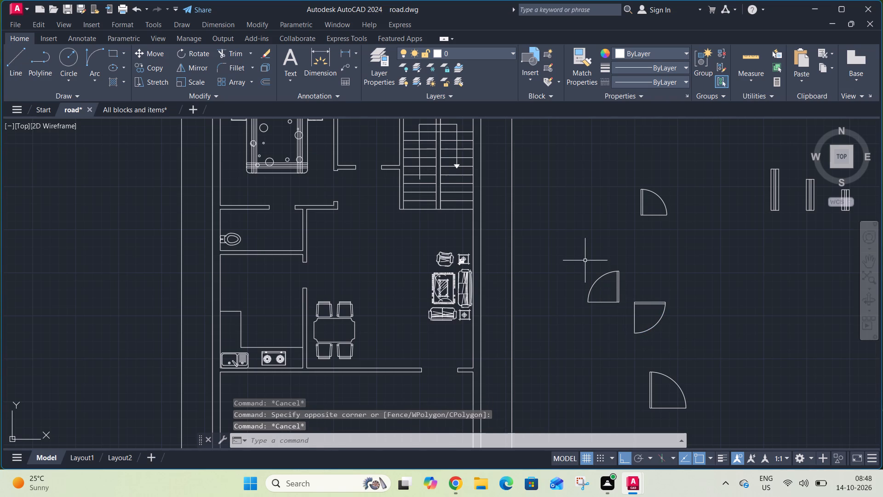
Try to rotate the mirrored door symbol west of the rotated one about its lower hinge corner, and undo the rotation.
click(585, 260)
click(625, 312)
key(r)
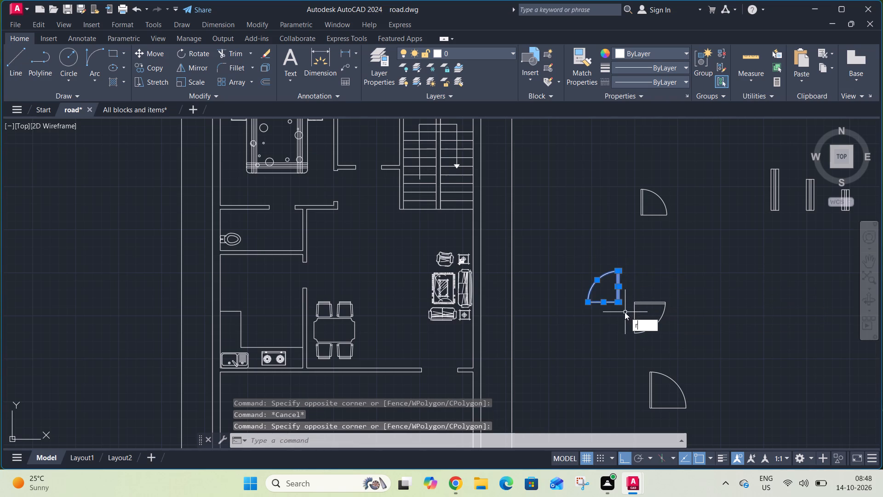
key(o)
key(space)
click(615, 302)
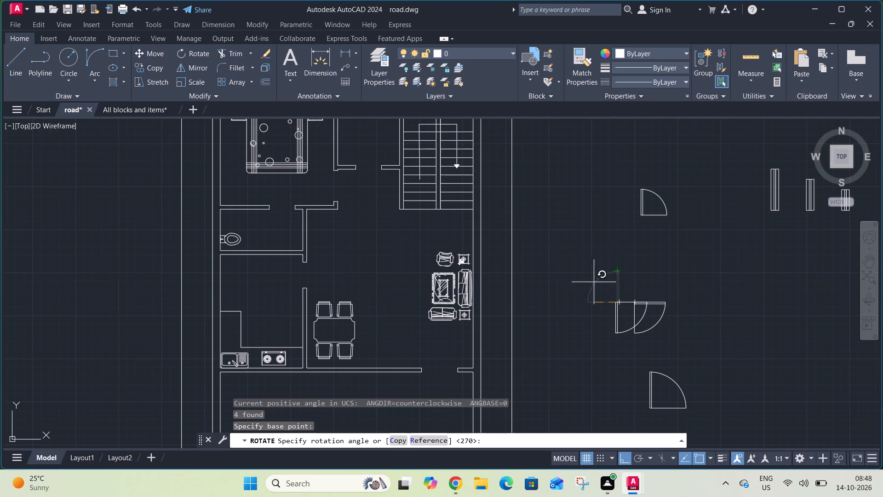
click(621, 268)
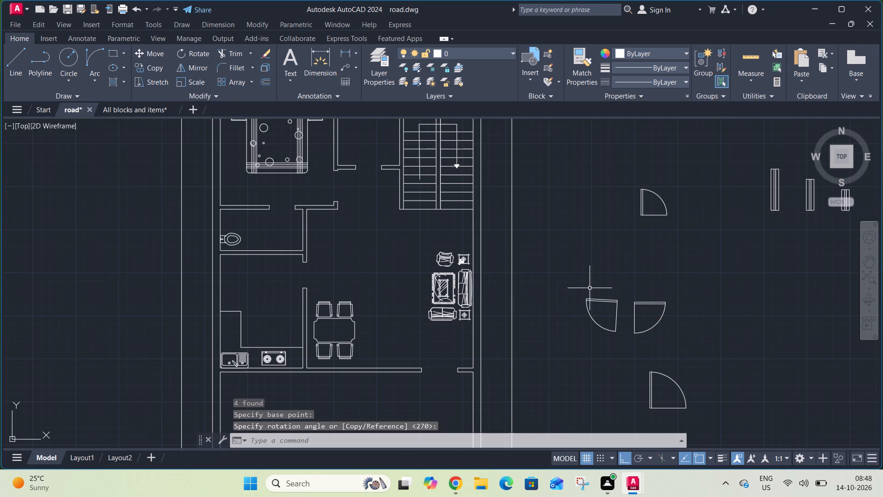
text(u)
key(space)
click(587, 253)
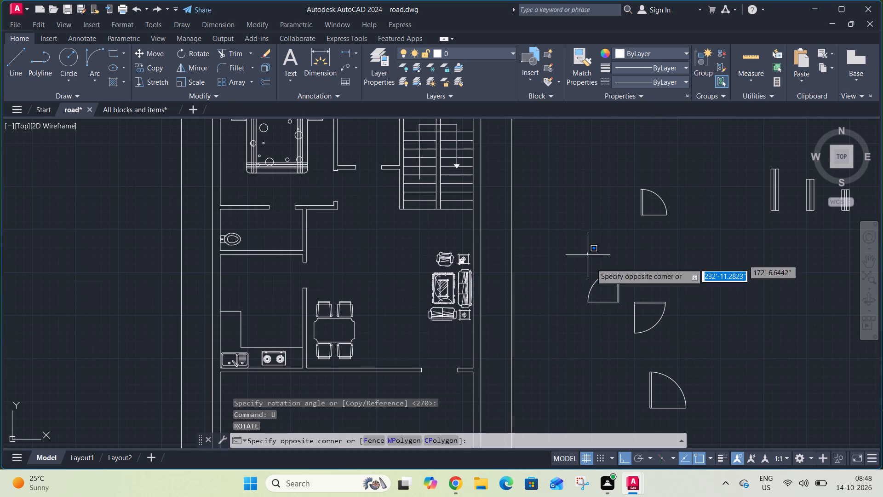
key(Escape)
Mirror the rotated middle door symbol about a vertical line on its east side, keeping the original.
click(627, 296)
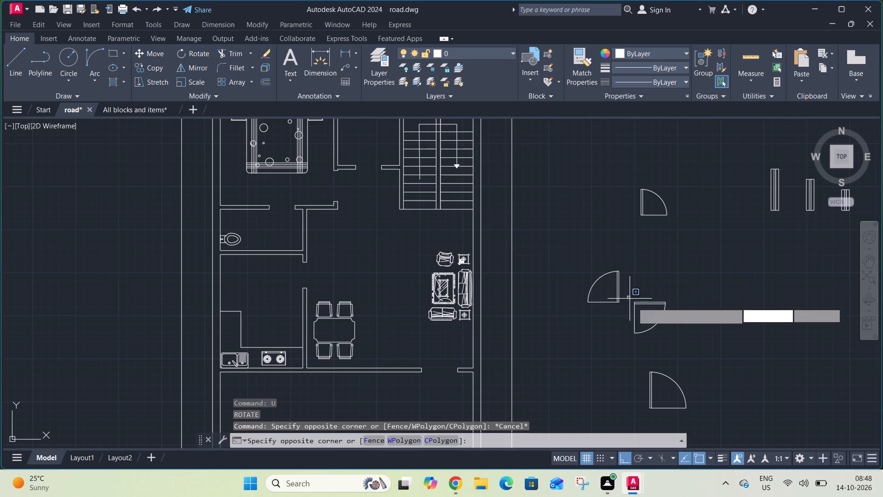
click(694, 352)
key(m)
key(i)
key(space)
drag(674, 339, 674, 338)
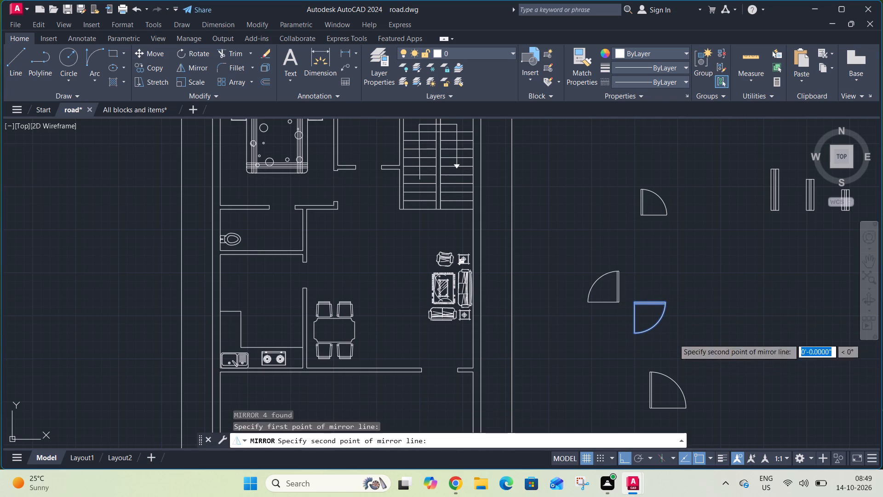
drag(674, 338, 673, 335)
click(674, 289)
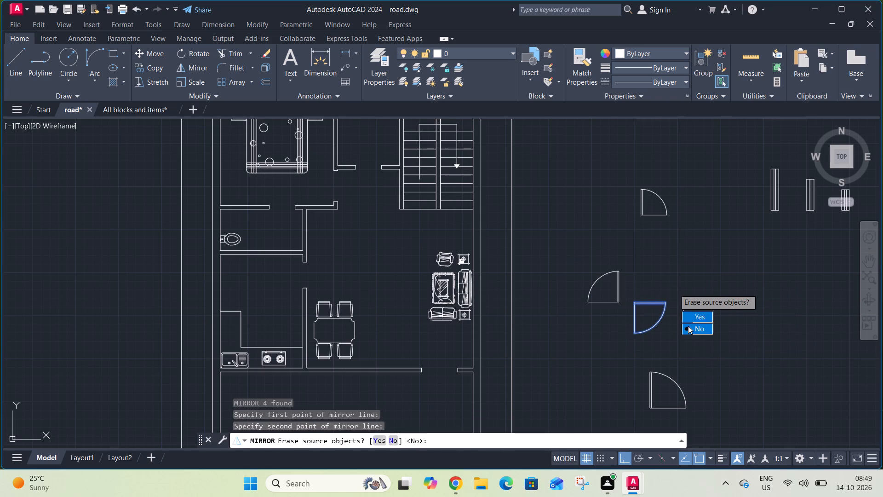
drag(688, 329, 674, 289)
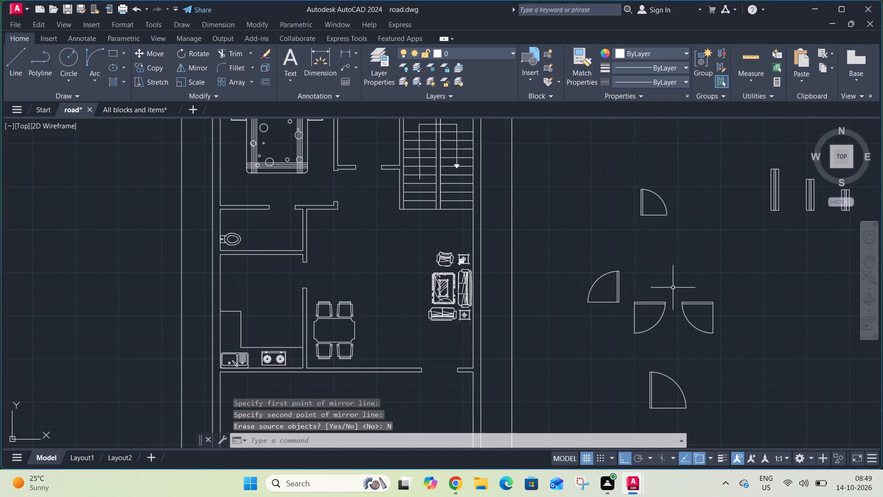
Select the new mirrored door symbol east of the rotated one.
click(673, 288)
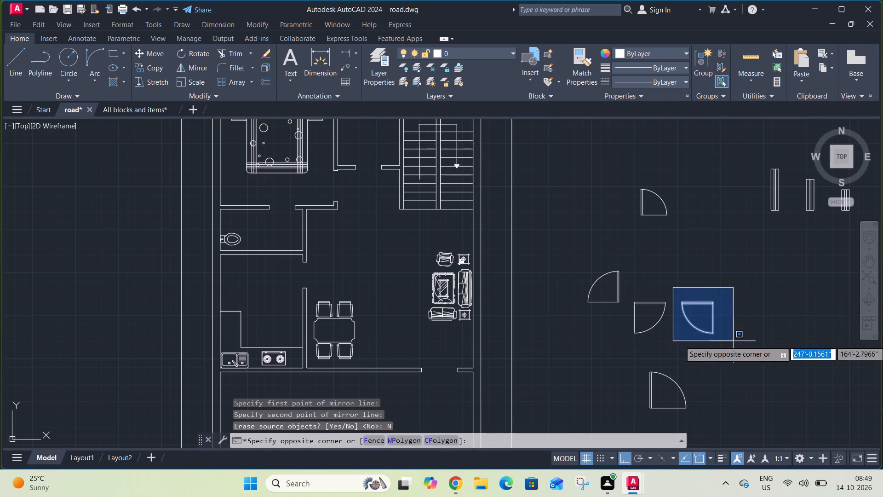
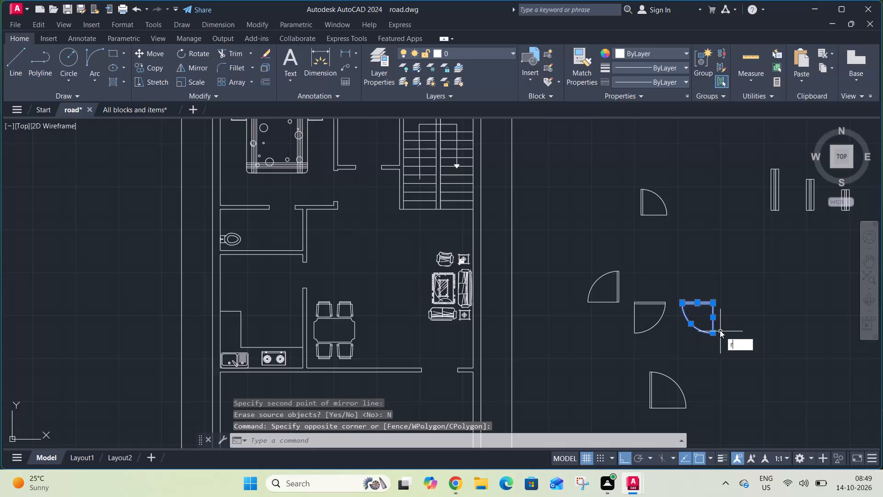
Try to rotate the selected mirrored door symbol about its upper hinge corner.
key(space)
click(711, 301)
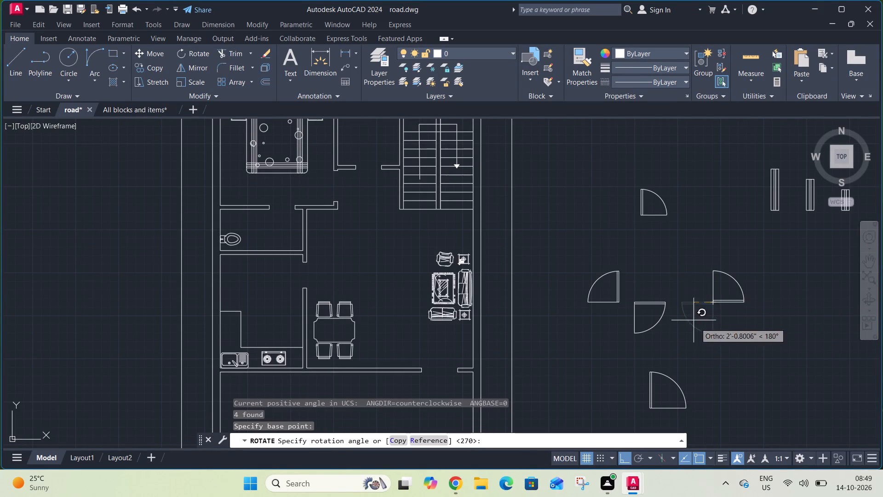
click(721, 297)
Mirror the easternmost middle door symbol beside the plan about a horizontal line just above it, keeping the original.
click(675, 299)
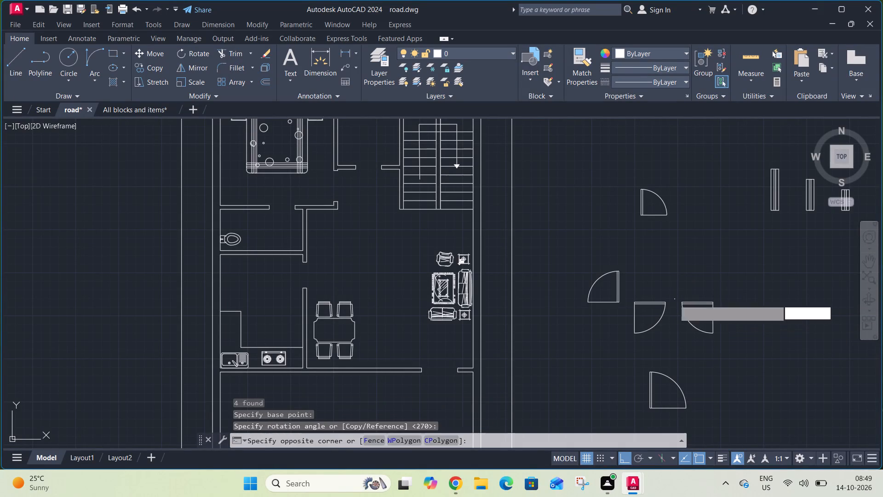
click(742, 342)
key(m)
key(i)
key(space)
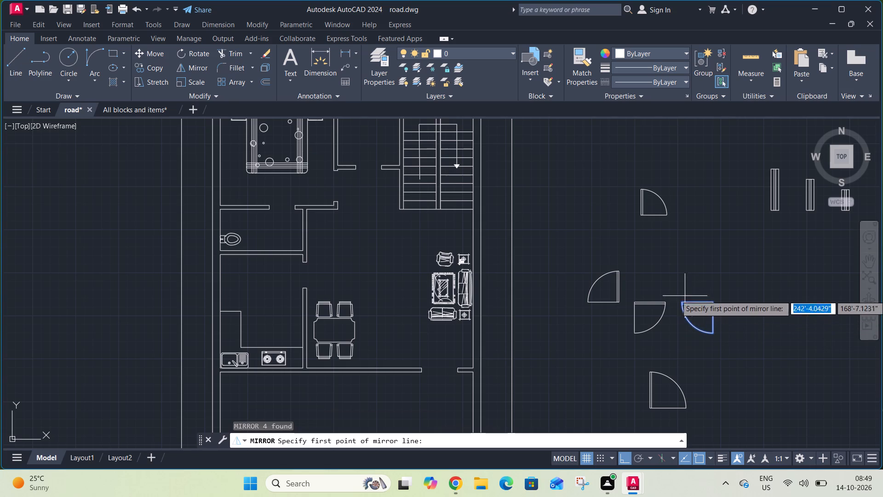
click(674, 292)
click(726, 291)
drag(746, 328, 726, 291)
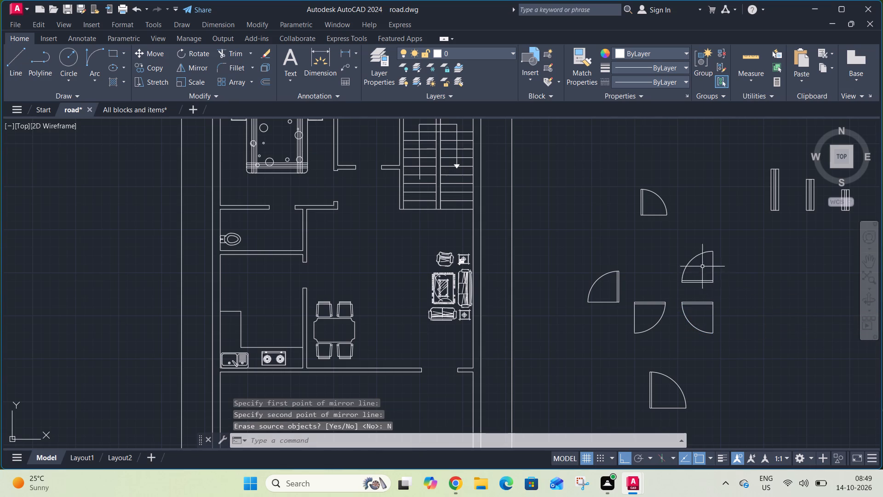
Copy the new upper mirrored door symbol by its hinge corner onto the wall stub at the bedroom's southeast opening.
click(675, 250)
click(732, 287)
key(c)
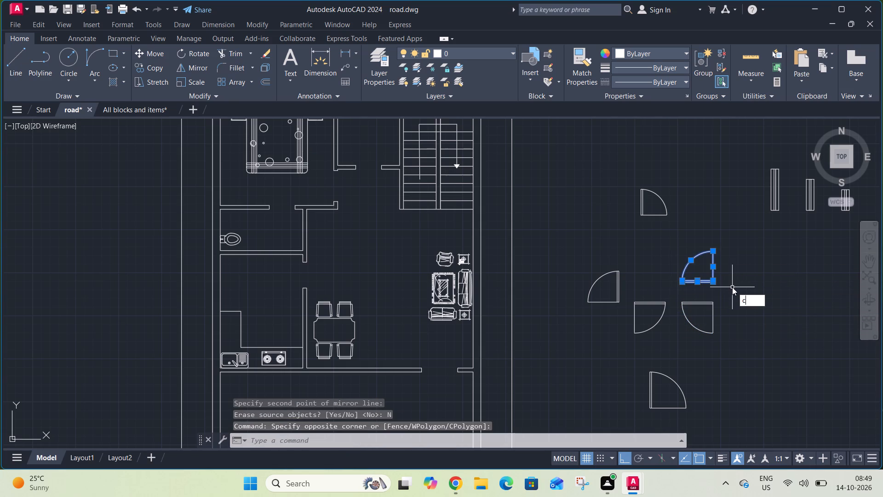
text(o)
key(space)
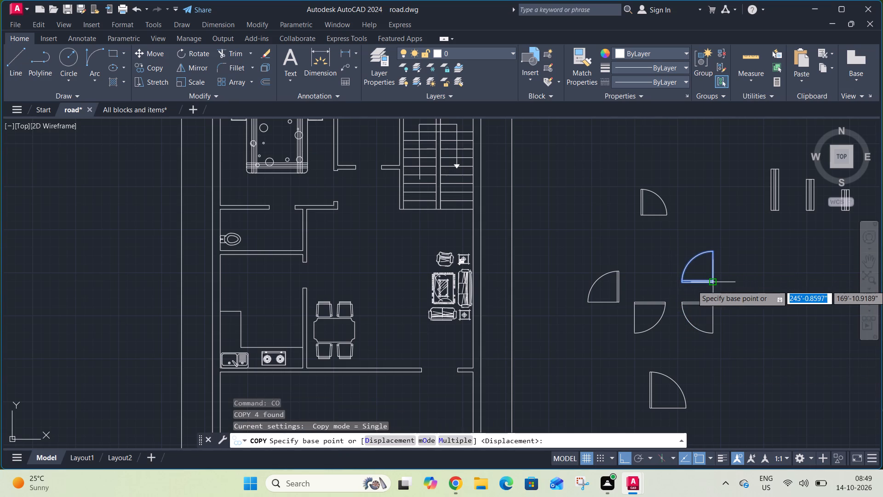
click(714, 285)
scroll(718, 258, down, 2)
scroll(575, 239, up, 3)
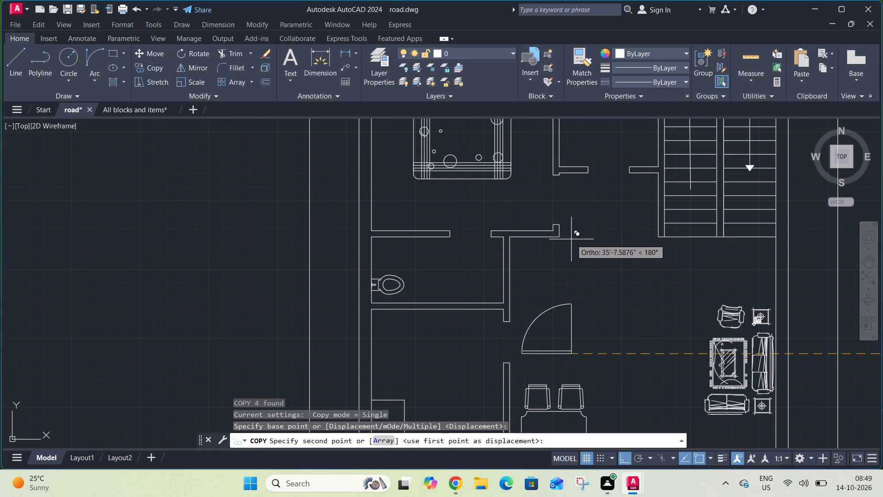
click(561, 224)
Copy the smallest door symbol by its lower hinge corner to the west jamb of the small room's opening beside the stairs.
scroll(562, 241, down, 1)
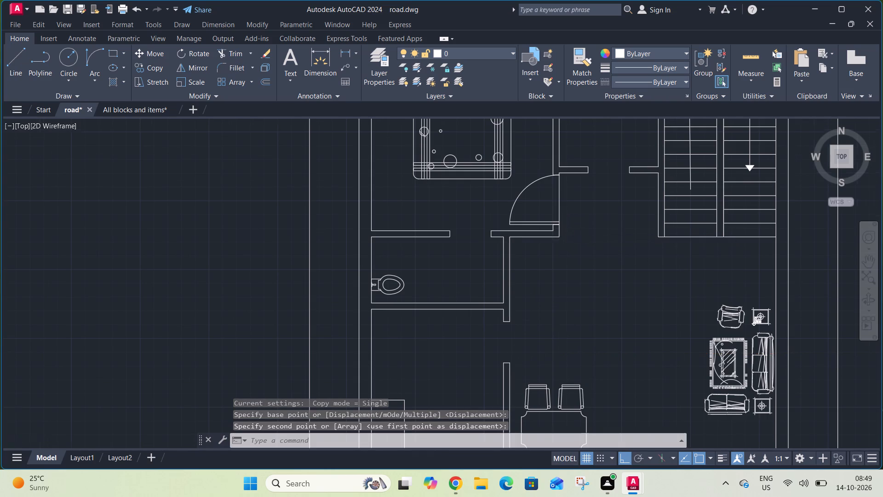
scroll(562, 241, down, 1)
middle_drag(722, 297, 586, 335)
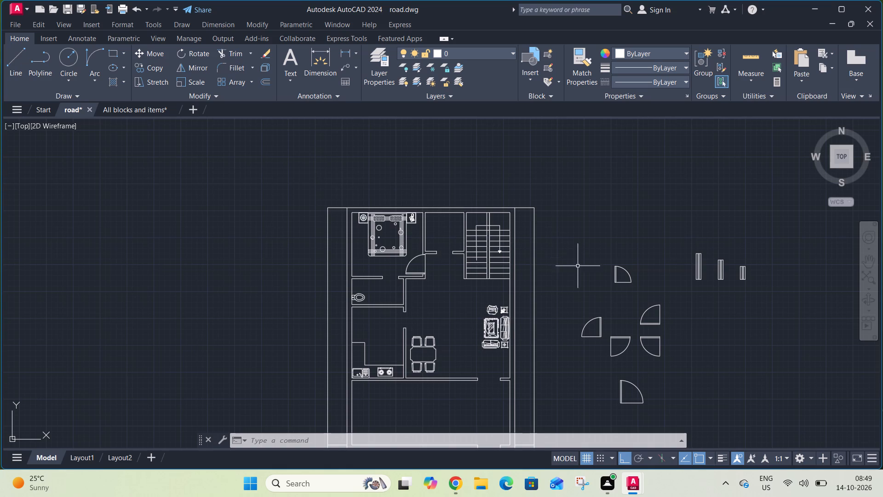
click(603, 256)
click(657, 295)
text(co)
key(space)
scroll(603, 283, up, 3)
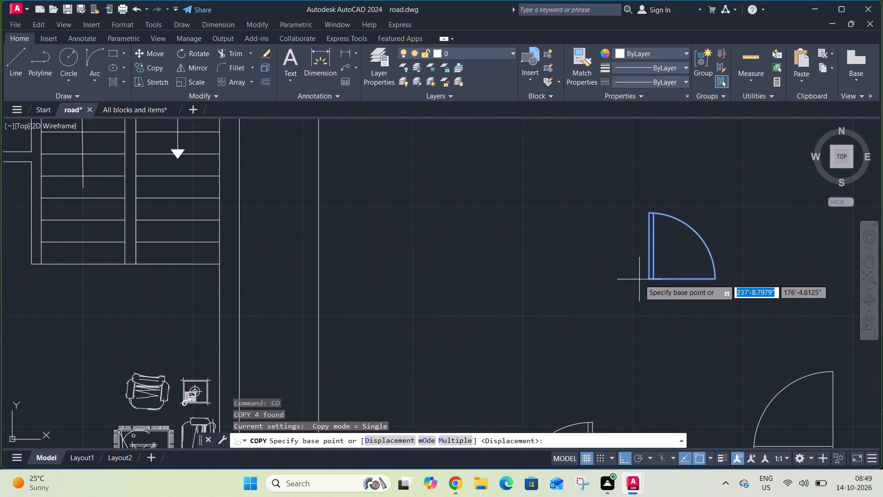
scroll(640, 282, down, 1)
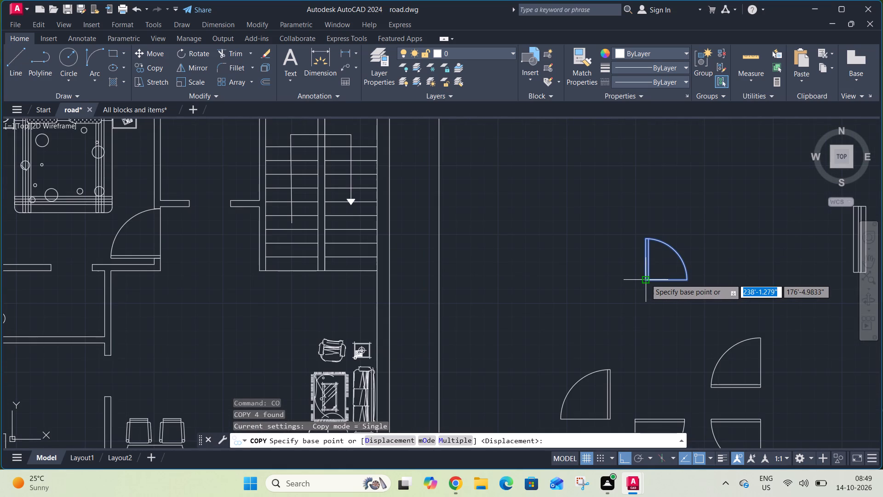
click(646, 279)
scroll(652, 271, down, 4)
scroll(593, 265, up, 2)
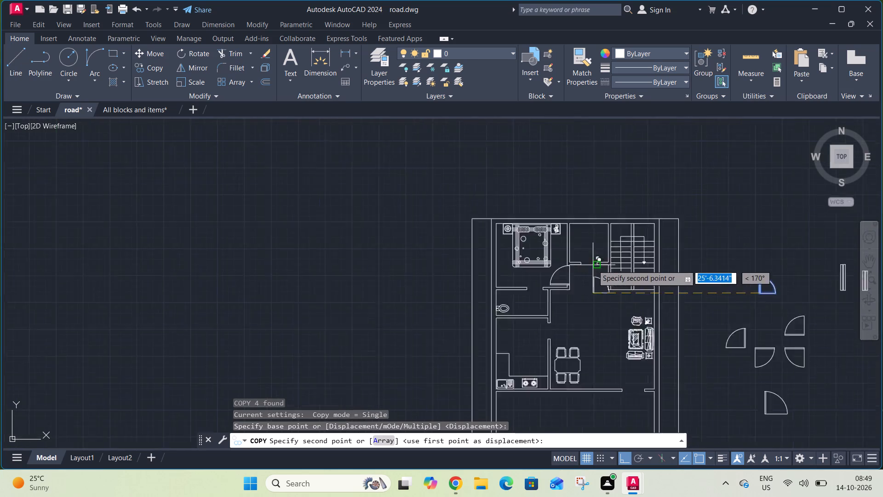
scroll(592, 265, up, 2)
click(568, 264)
Mirror the smallest door symbol beside the plan about a horizontal line just below it, keeping the original.
scroll(570, 240, down, 2)
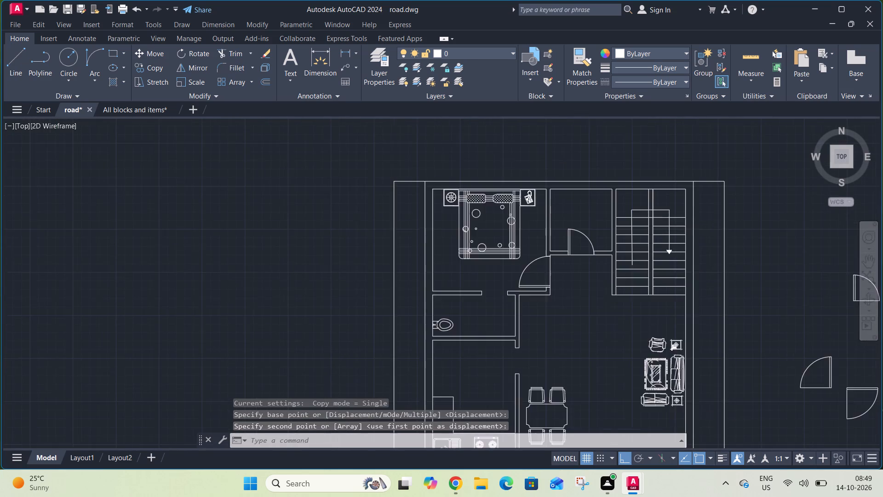
middle_drag(637, 277, 493, 313)
click(591, 285)
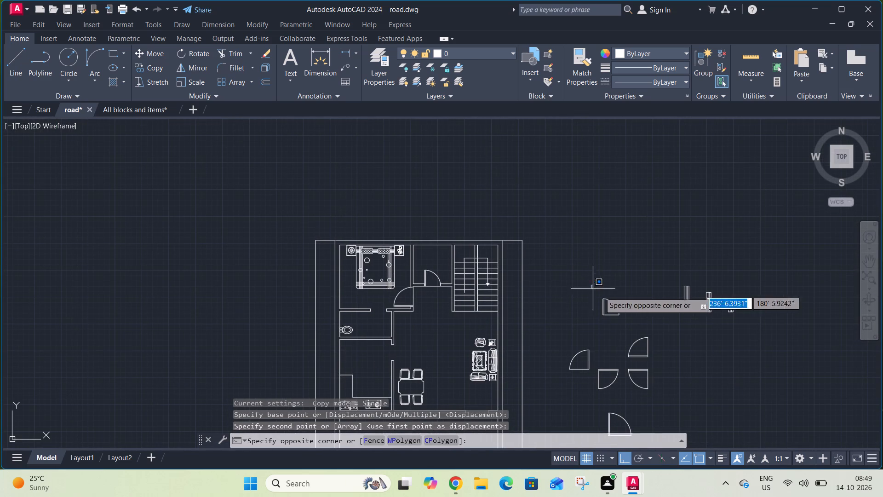
click(633, 324)
key(r)
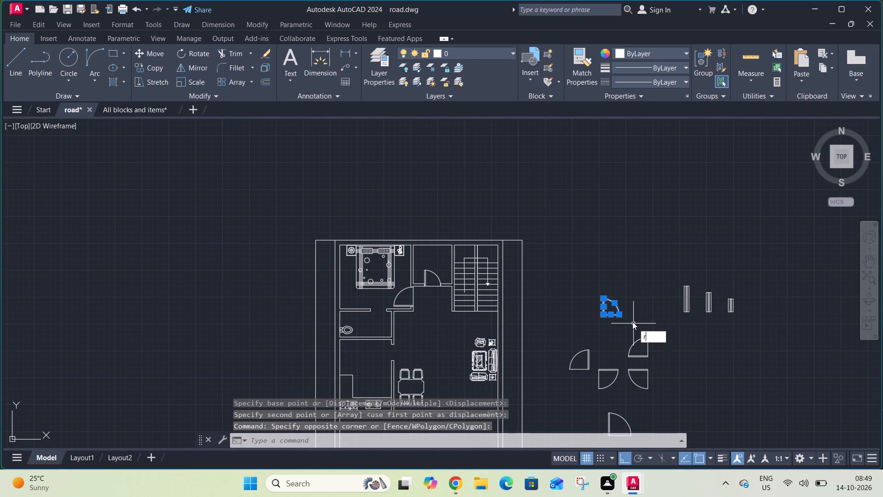
key(BackSpace)
text(mi)
key(space)
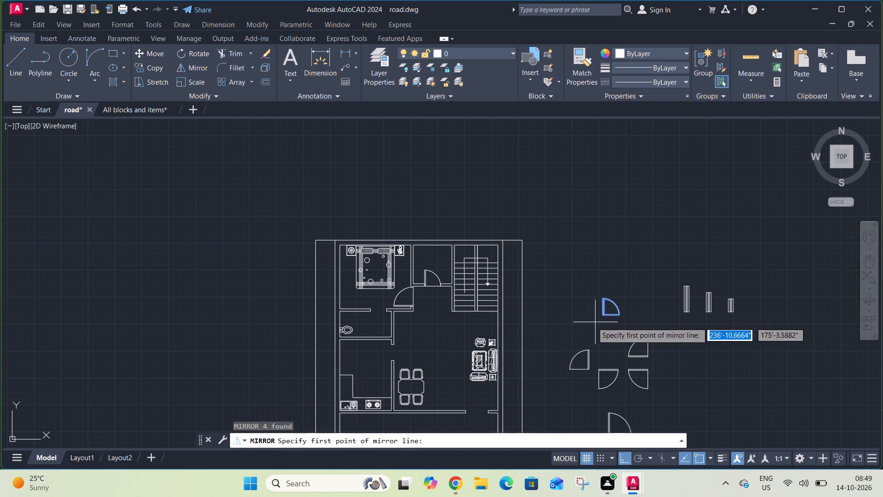
click(592, 322)
click(636, 317)
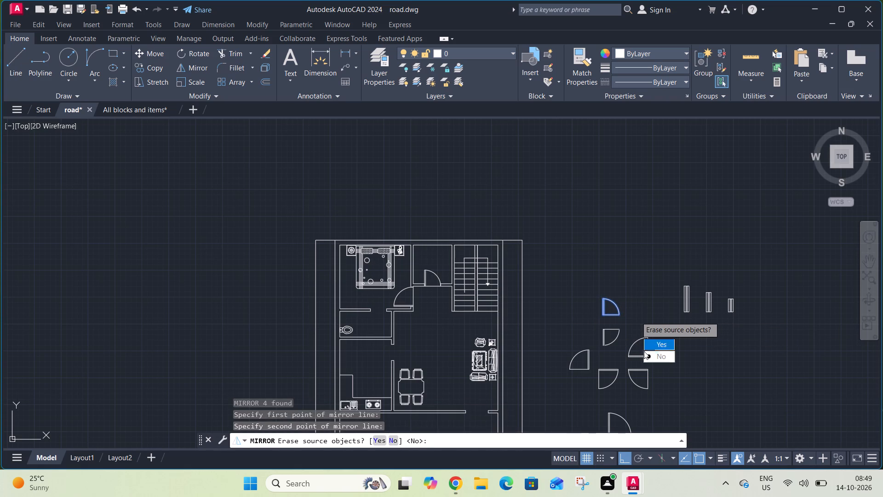
drag(646, 354, 636, 317)
Mirror the new downward-facing small door symbol about a vertical line on its west side, keeping the original.
click(600, 322)
click(623, 347)
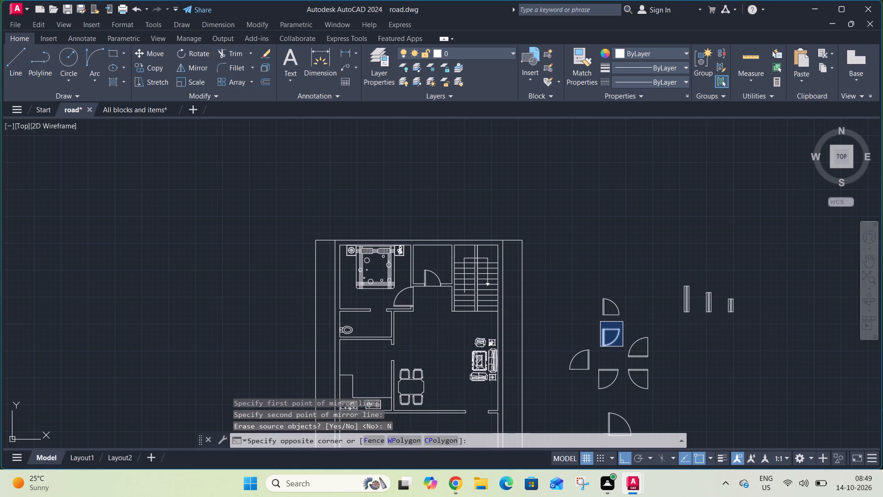
key(m)
text(9)
key(space)
click(597, 349)
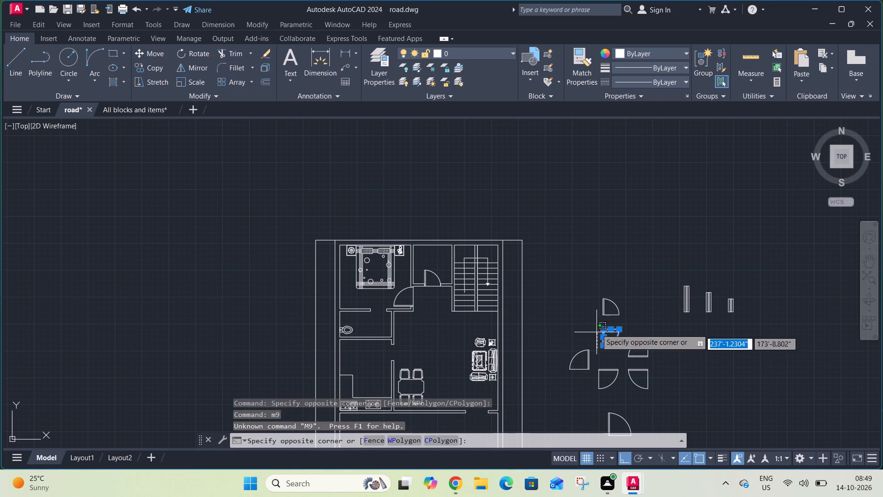
key(Escape)
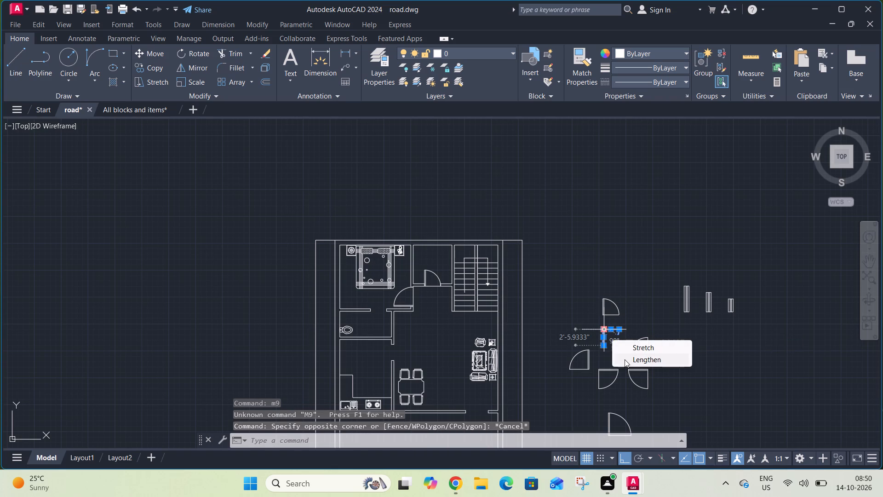
key(m)
key(i)
key(space)
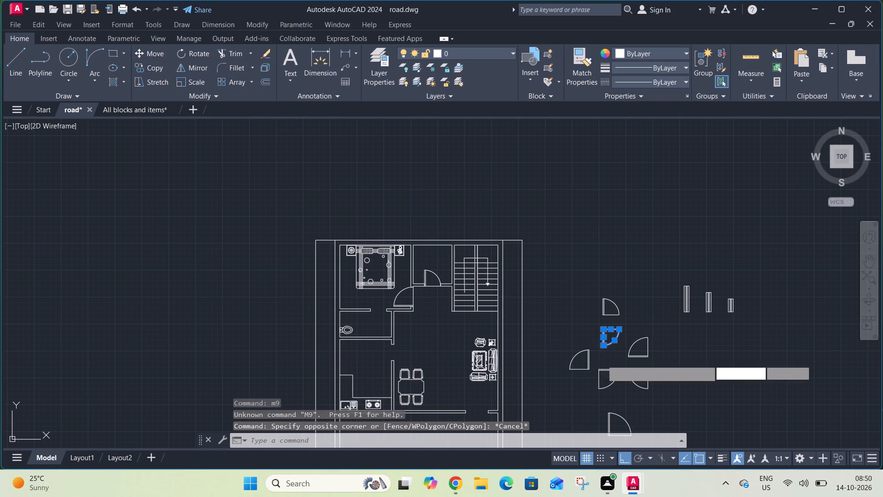
click(595, 350)
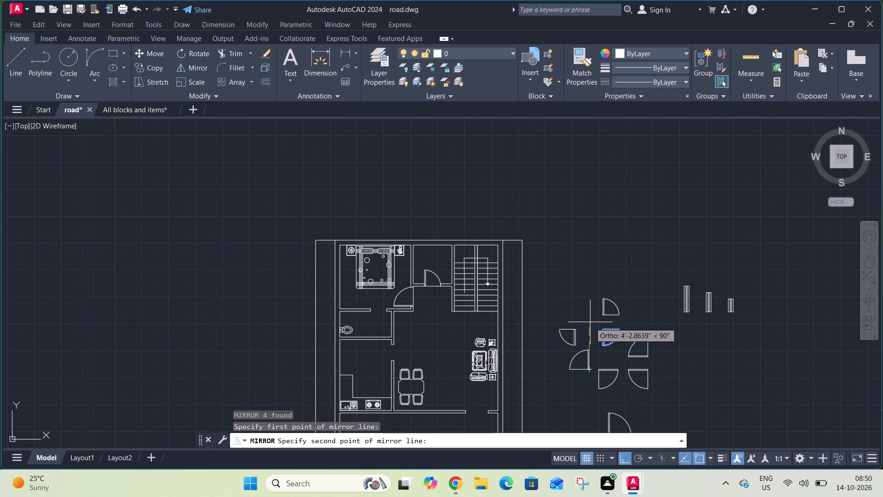
click(591, 315)
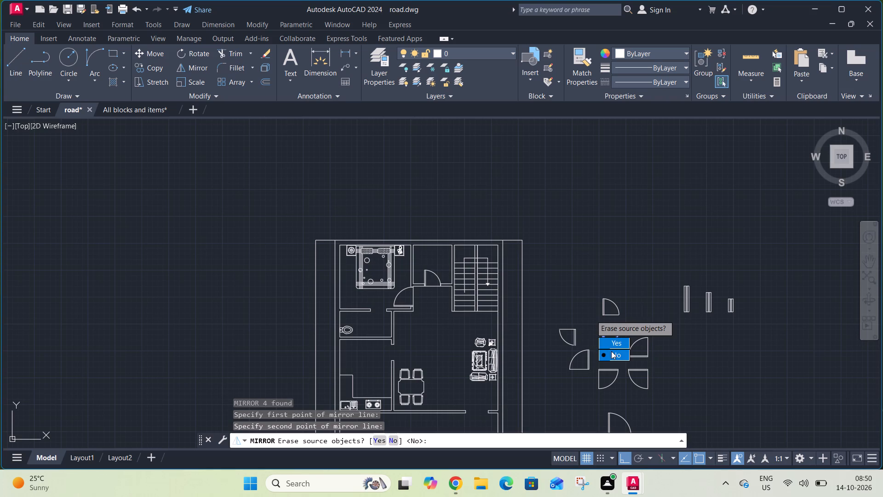
drag(611, 351, 591, 315)
Move the westernmost small mirrored door symbol by its hinge corner to the east jamb of the toilet opening below the bedroom.
click(554, 322)
click(578, 348)
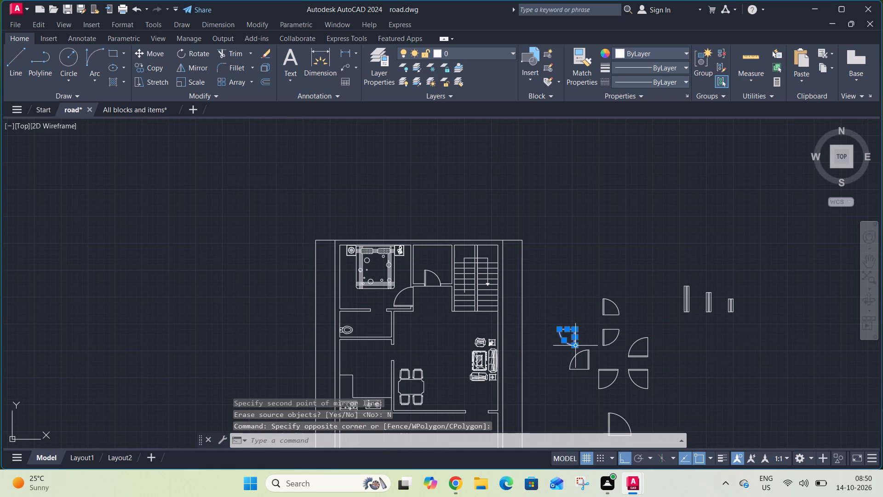
key(m)
key(space)
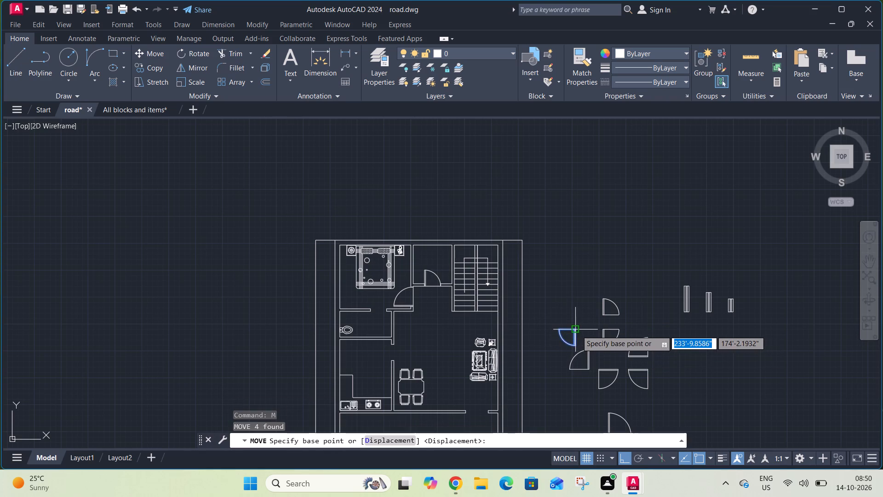
scroll(577, 330, up, 2)
click(577, 330)
scroll(577, 305, down, 3)
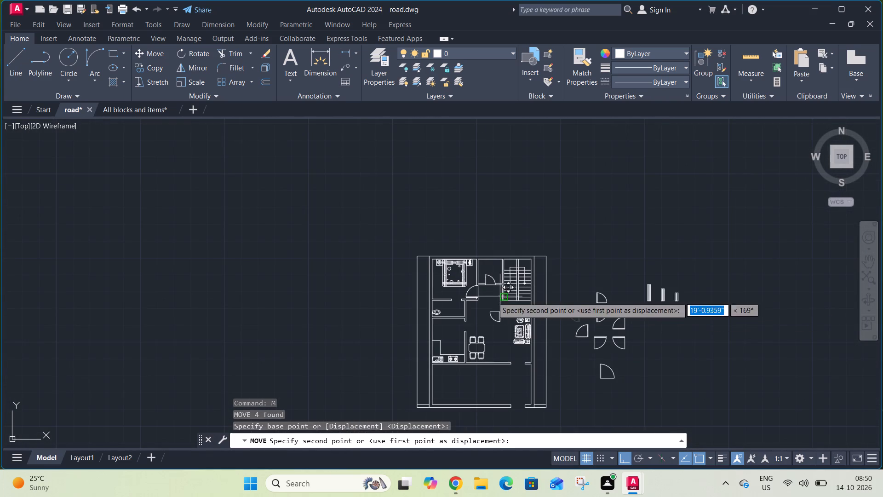
scroll(463, 293, up, 3)
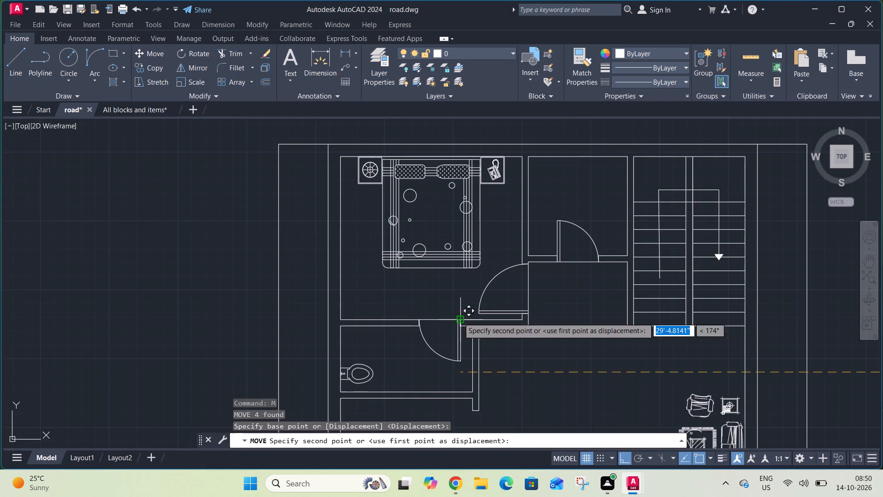
click(459, 318)
Mirror the largest door symbol beside the plan about a vertical line on its west side, keeping the original.
scroll(456, 283, down, 3)
middle_drag(503, 310, 479, 286)
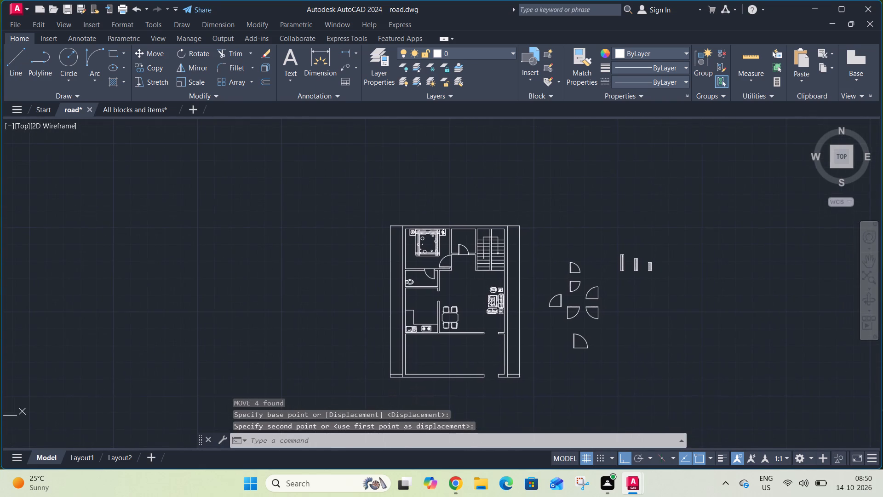
middle_drag(524, 337, 470, 316)
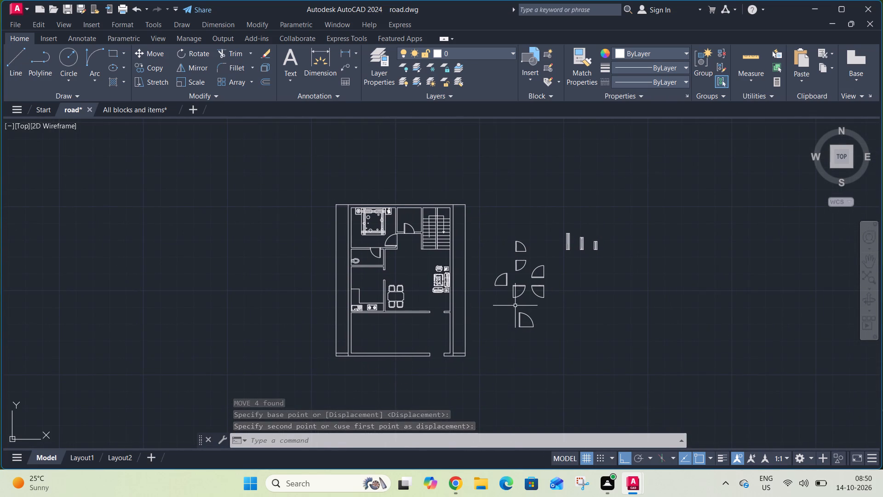
click(515, 306)
click(553, 340)
text(mi)
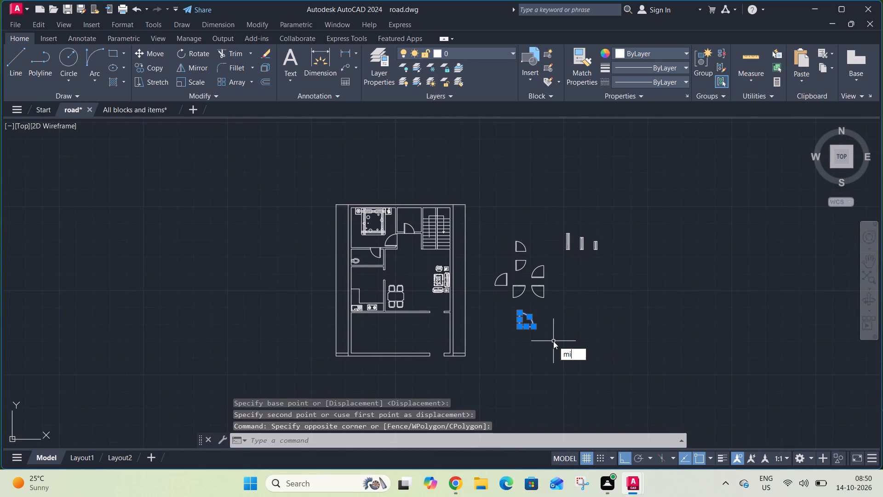
key(space)
drag(510, 340, 510, 333)
click(506, 306)
drag(527, 349, 506, 305)
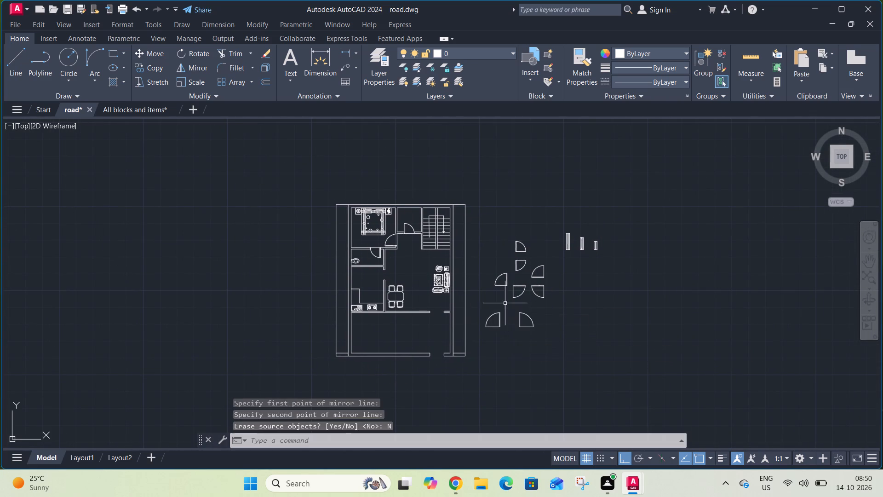
Copy the mirrored largest door symbol by its lower hinge corner to the east jamb of the opening in the living area's south wall.
click(484, 305)
click(510, 331)
key(c)
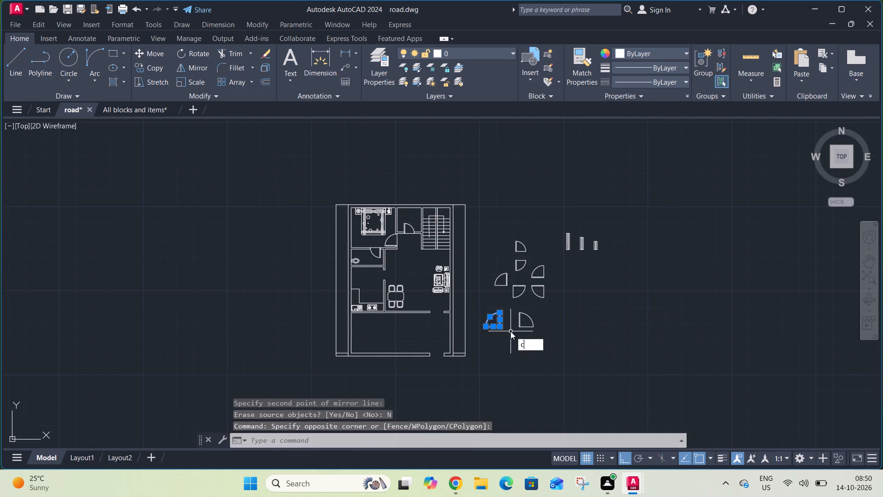
key(o)
key(space)
scroll(505, 328, up, 3)
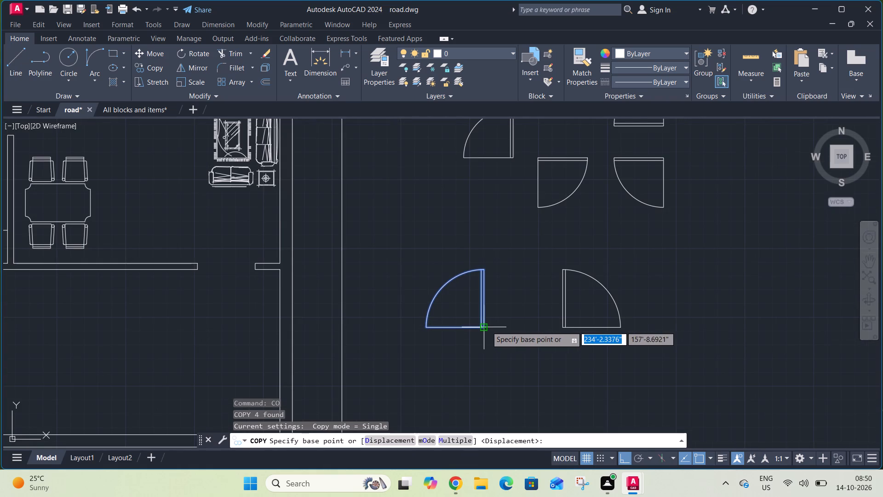
click(487, 326)
scroll(504, 311, down, 2)
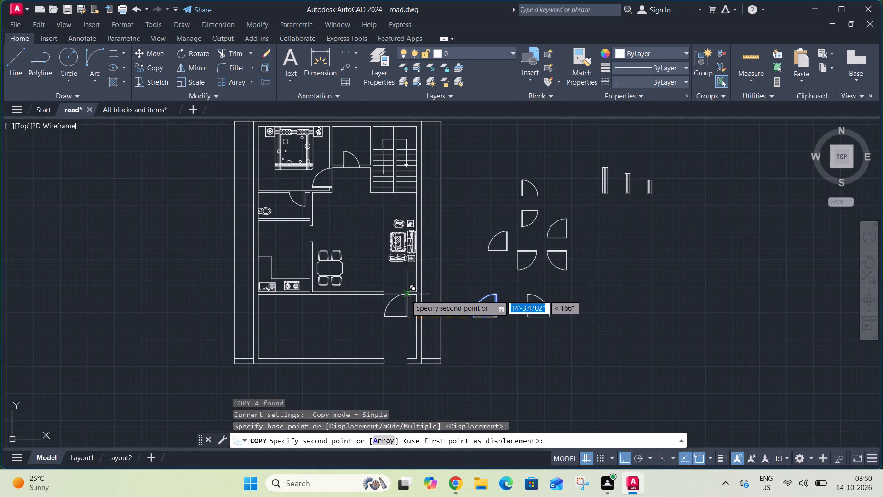
scroll(406, 296, up, 3)
click(409, 294)
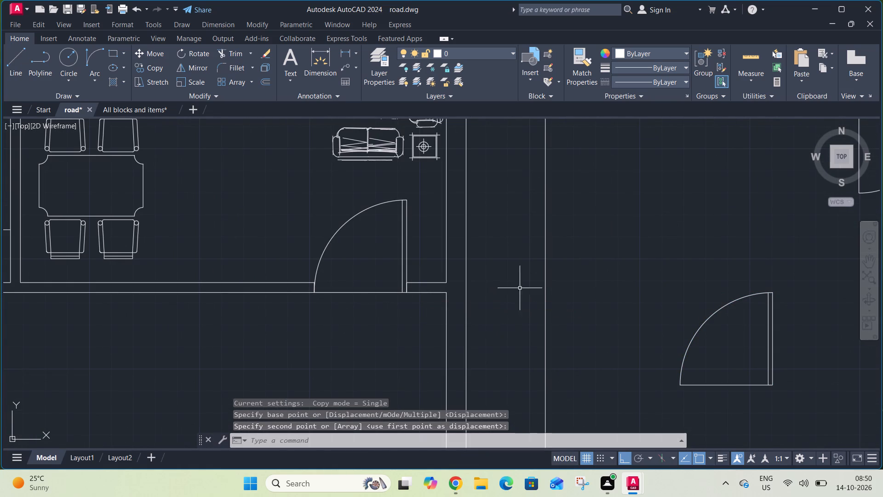
Copy the mirrored largest door symbol by its lower hinge corner to the east jamb of the opening in the outermost south wall.
click(634, 258)
click(796, 379)
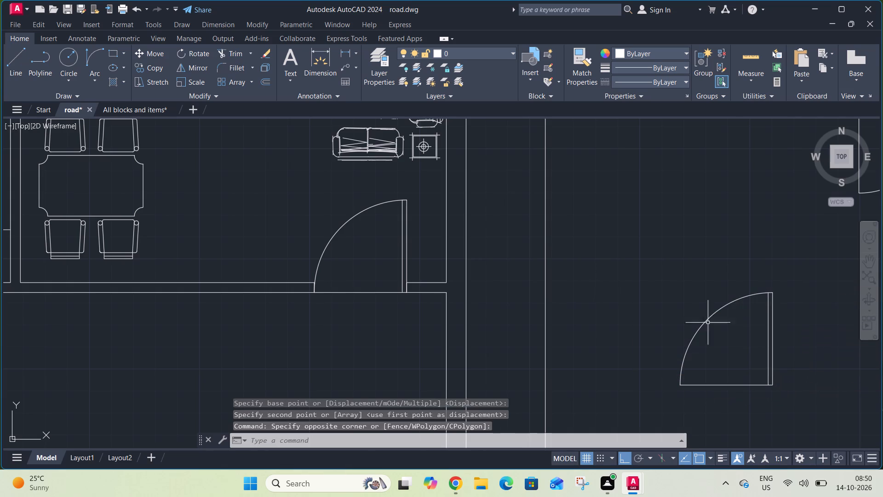
click(817, 270)
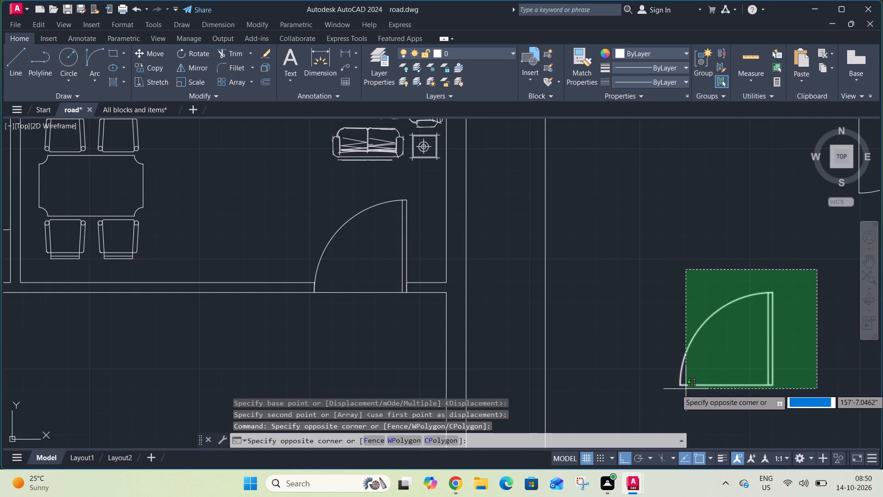
click(673, 393)
key(c)
key(o)
key(space)
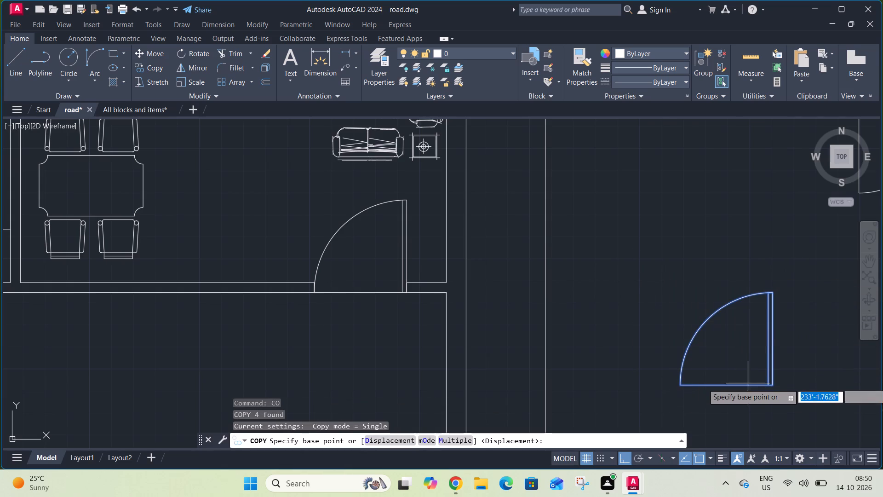
drag(776, 384, 774, 374)
scroll(751, 314, down, 3)
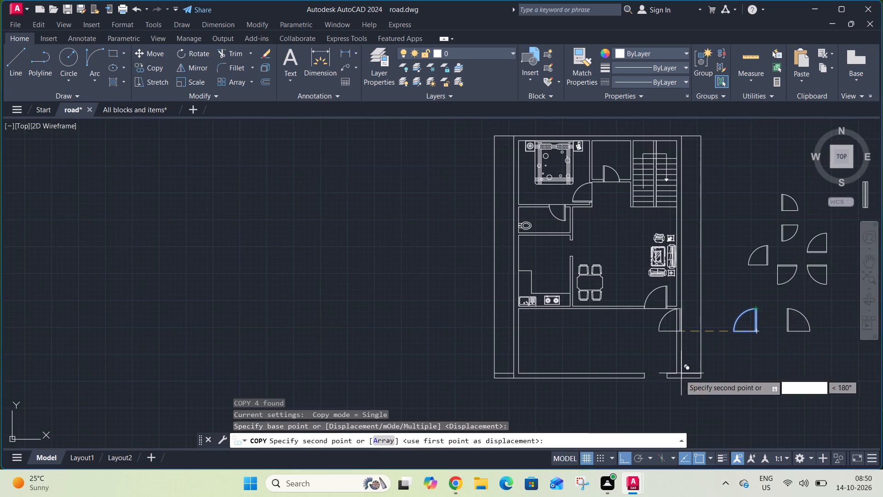
click(667, 379)
Erase all the spare door symbols beside the plan, keeping the three window symbols.
scroll(654, 350, down, 1)
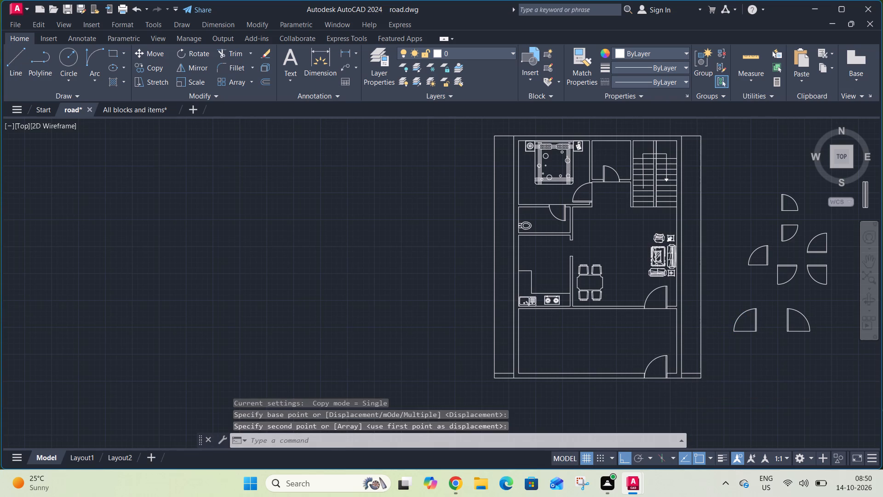
middle_drag(681, 350, 572, 348)
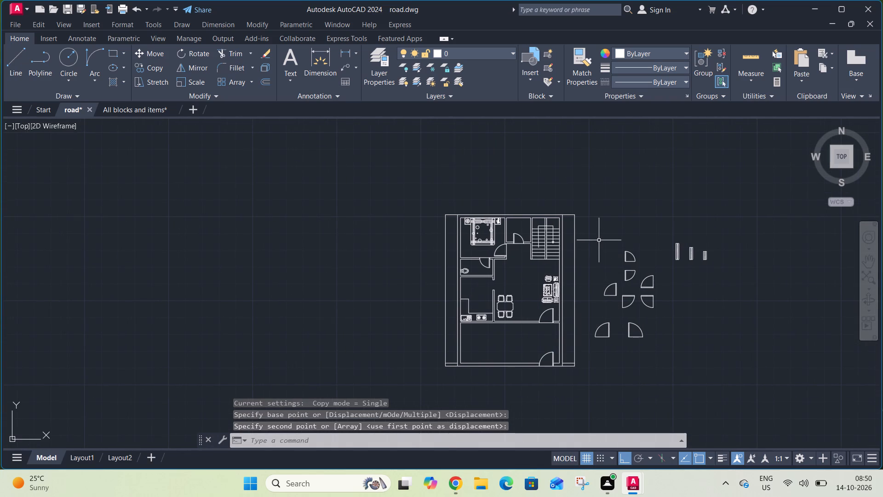
click(599, 237)
click(669, 367)
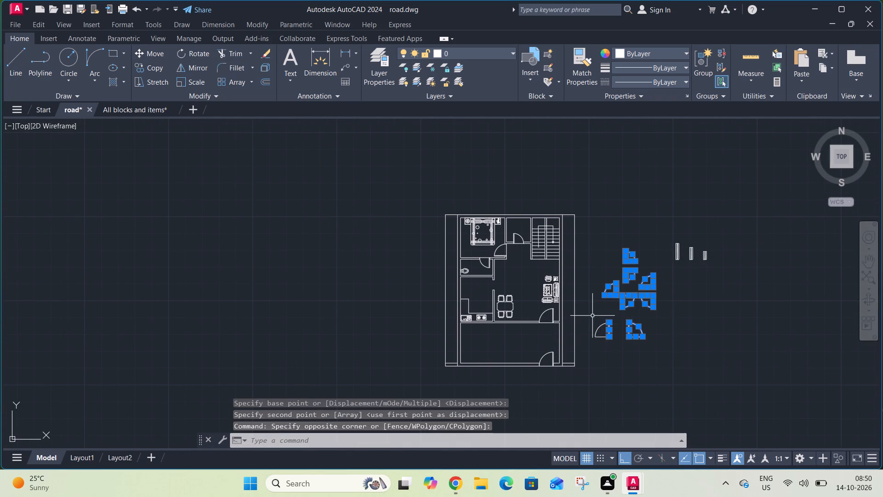
click(592, 316)
click(634, 360)
key(Delete)
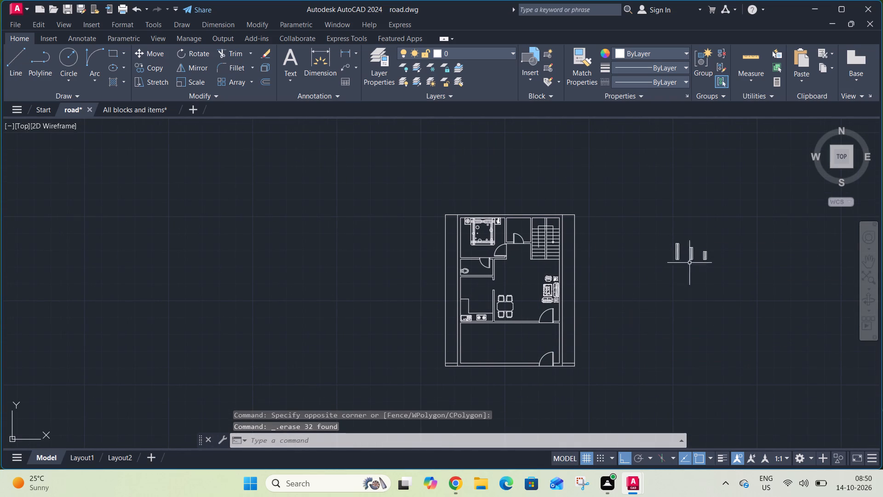
Copy the longest window symbol by the middle of its west side onto the inner face of the living area's east wall, beside the sofa set.
scroll(678, 243, up, 1)
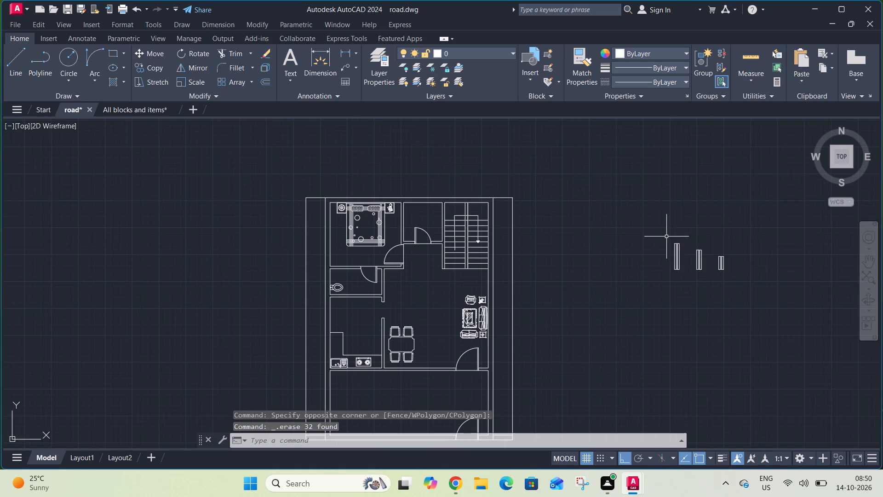
click(668, 239)
click(695, 283)
text(co)
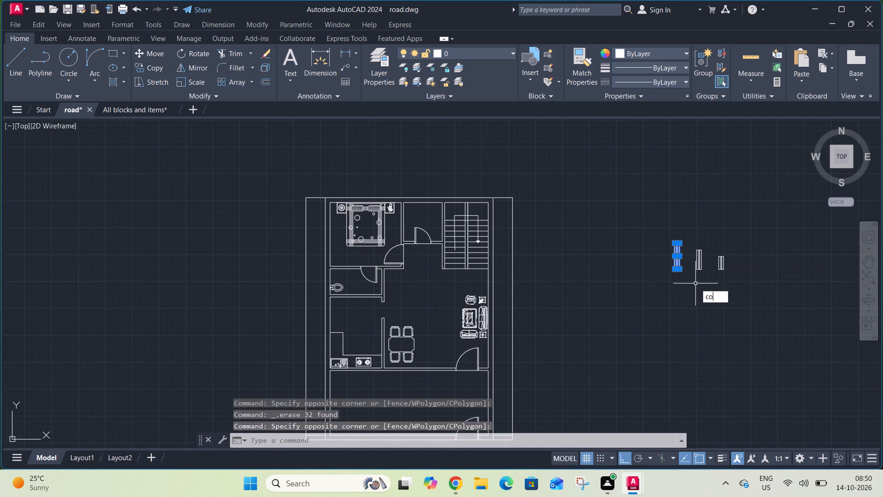
key(space)
click(672, 257)
scroll(684, 261, down, 1)
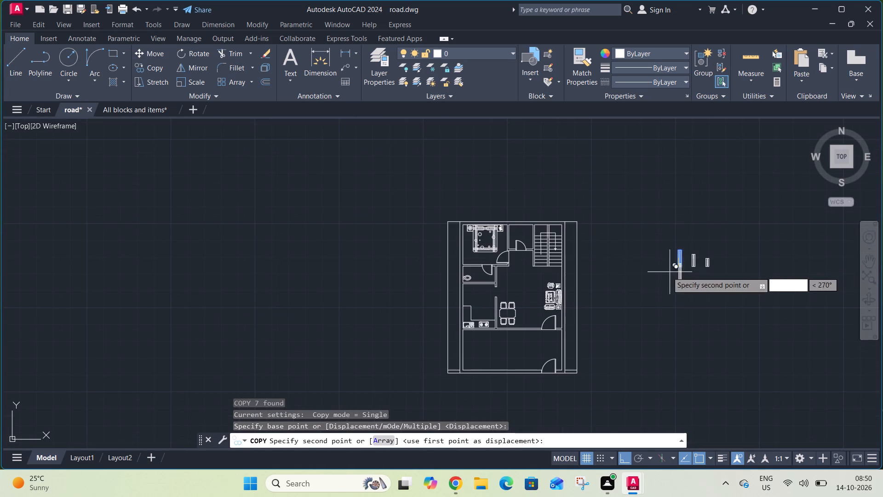
scroll(561, 287, up, 2)
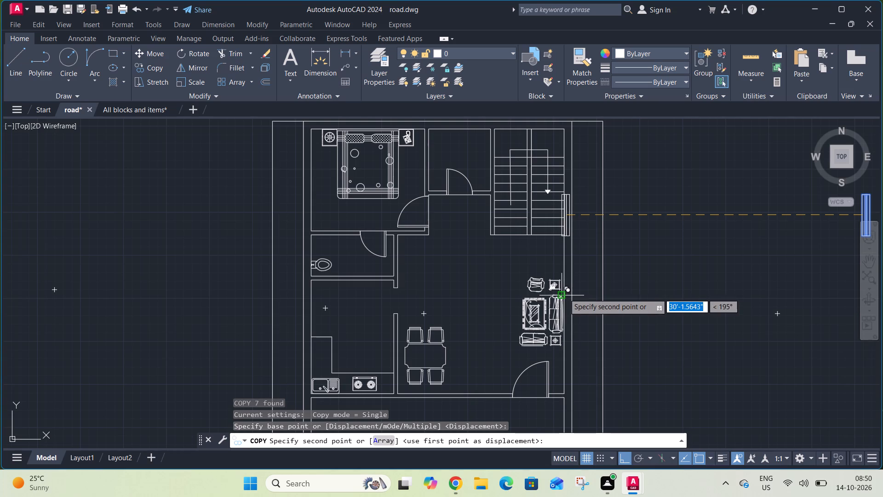
scroll(564, 290, up, 3)
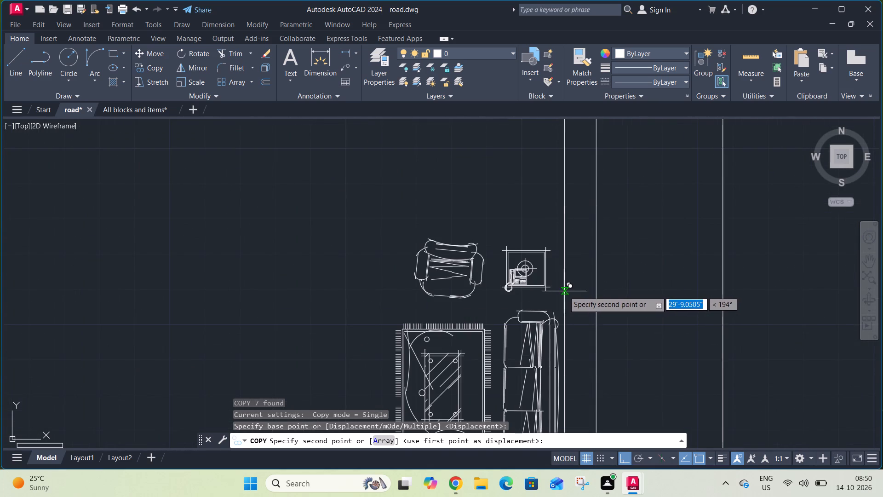
click(564, 291)
Offset both segments of the lower face line of the living area's south wall 4.5" downward.
scroll(564, 276, down, 3)
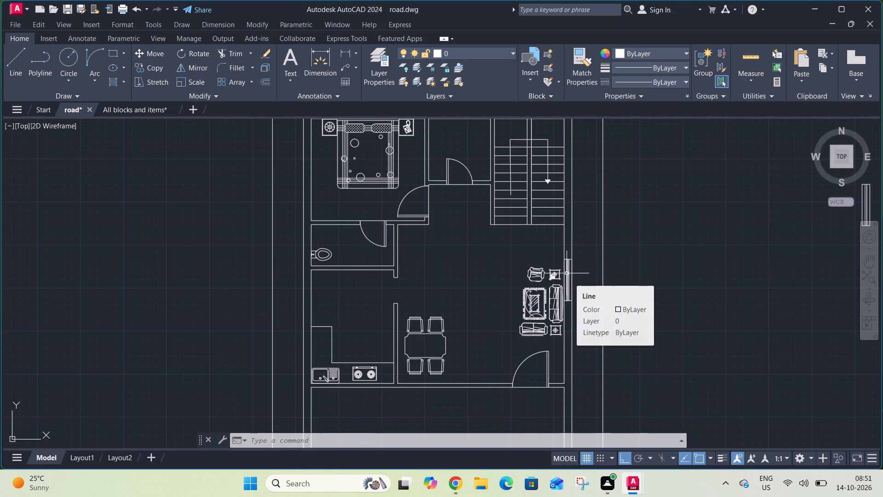
scroll(502, 335, down, 1)
middle_drag(502, 335, 509, 295)
scroll(493, 344, up, 3)
text(o)
key(space)
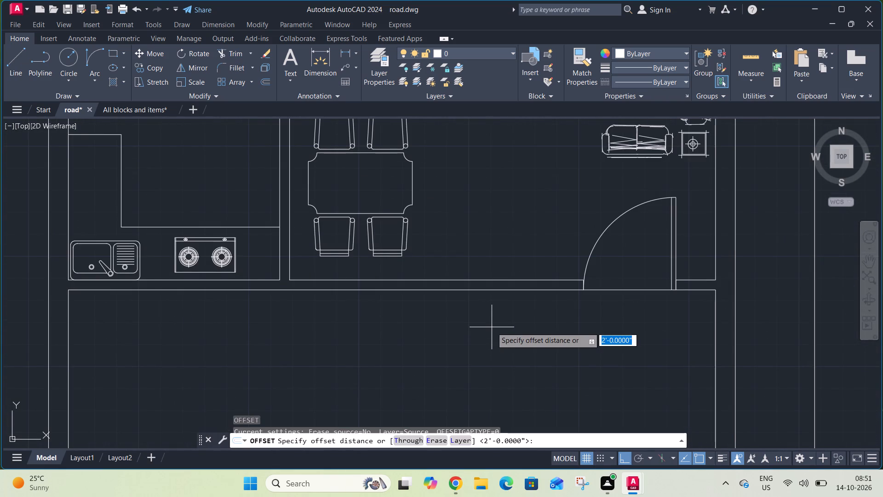
text(4.5)
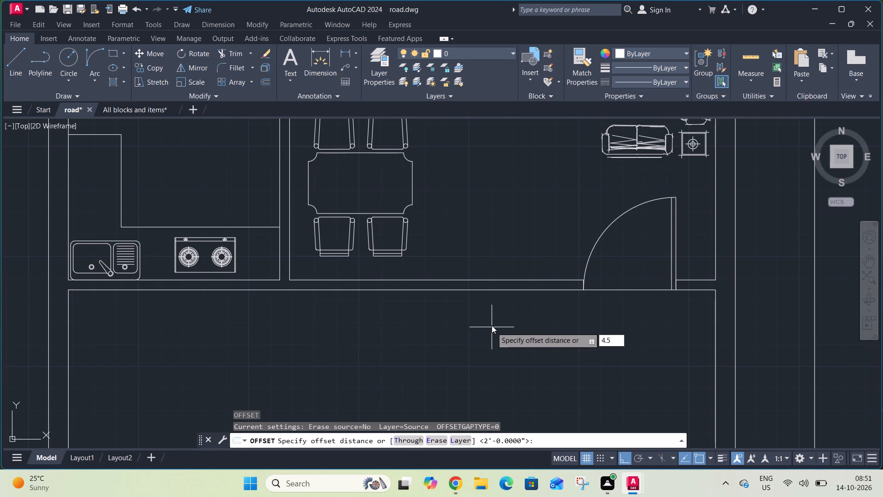
key(shift+quotedbl)
key(Return)
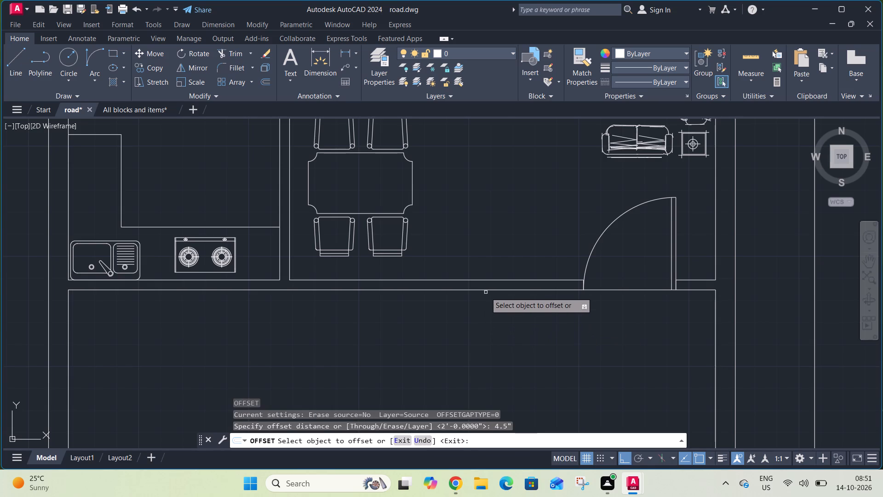
click(486, 290)
click(486, 309)
drag(698, 289, 698, 293)
click(702, 310)
key(Escape)
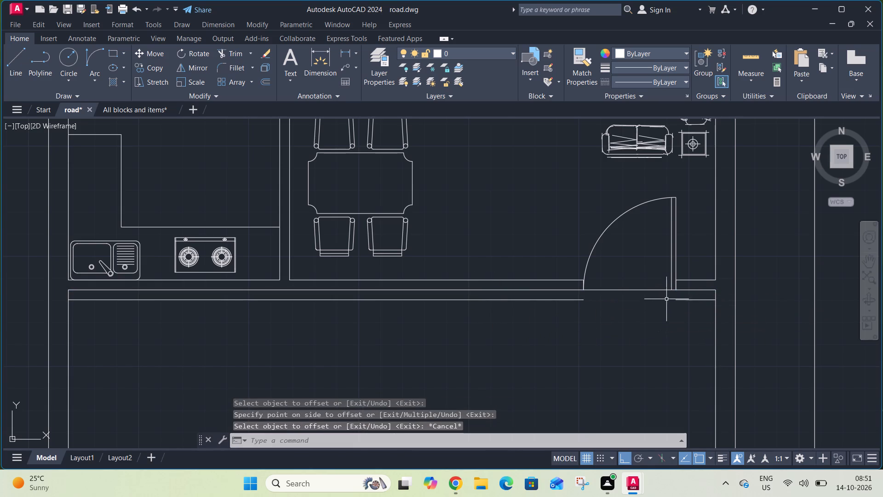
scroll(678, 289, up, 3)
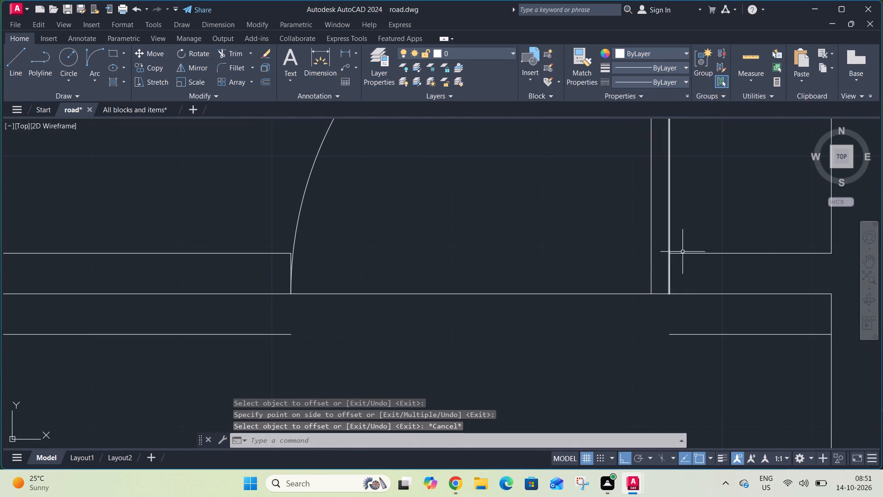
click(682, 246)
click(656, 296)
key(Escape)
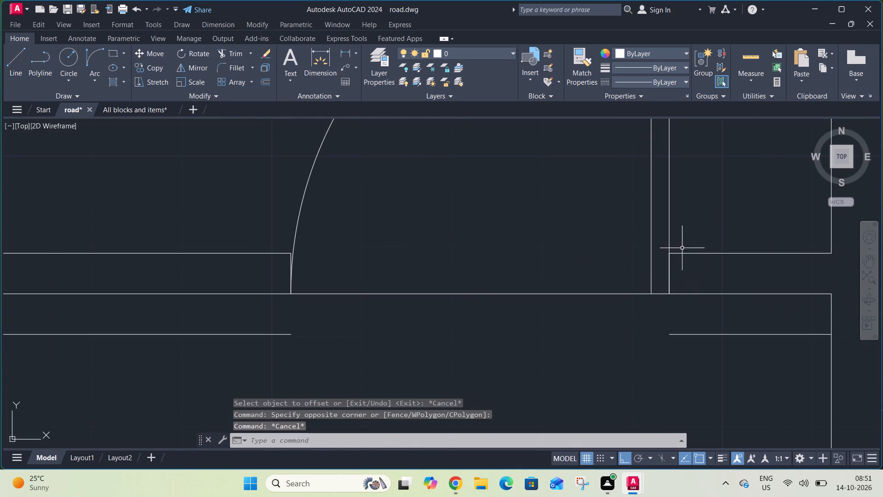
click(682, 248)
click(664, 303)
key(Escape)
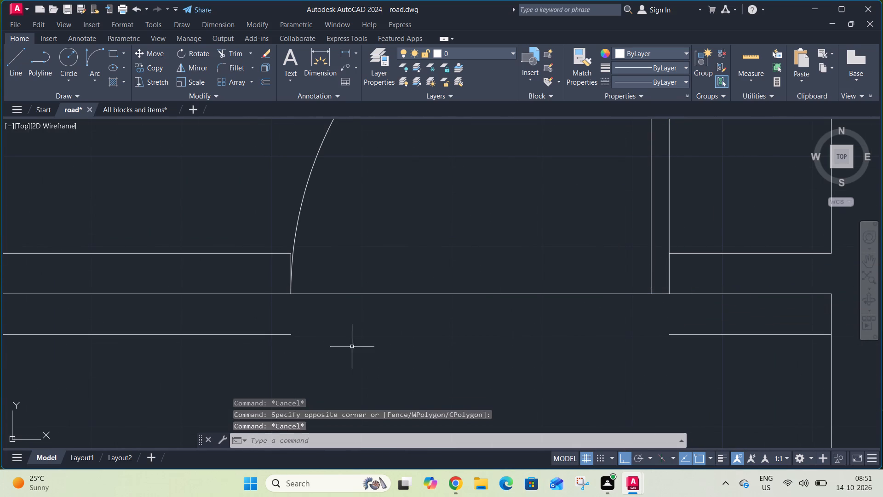
Stretch both jamb lines of the living area's south door opening down to the new offset wall line.
click(273, 248)
click(308, 310)
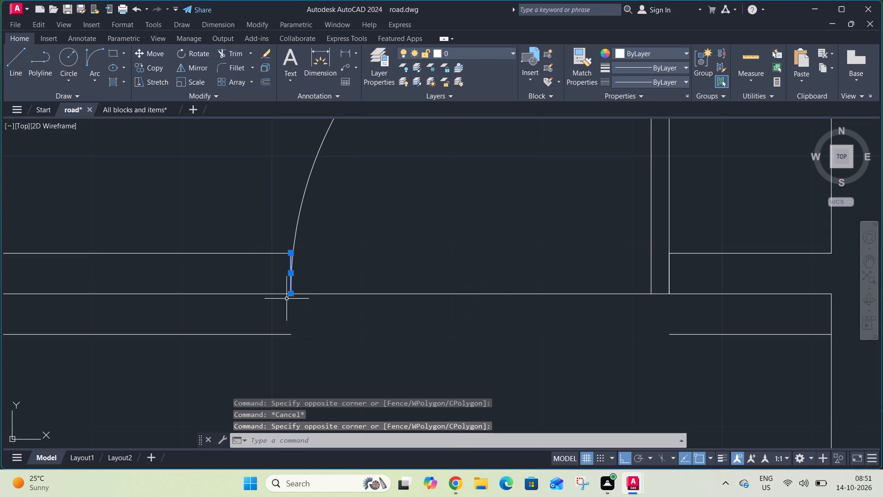
click(289, 295)
click(291, 339)
key(Escape)
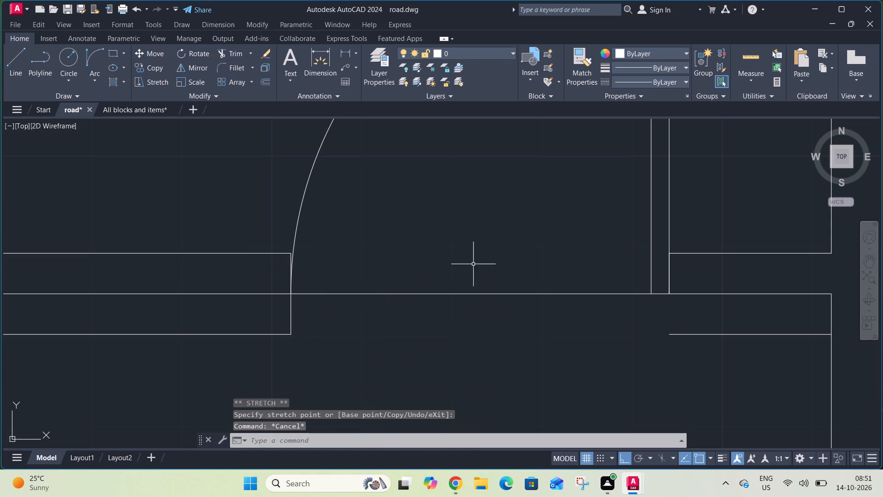
scroll(668, 254, up, 2)
click(664, 242)
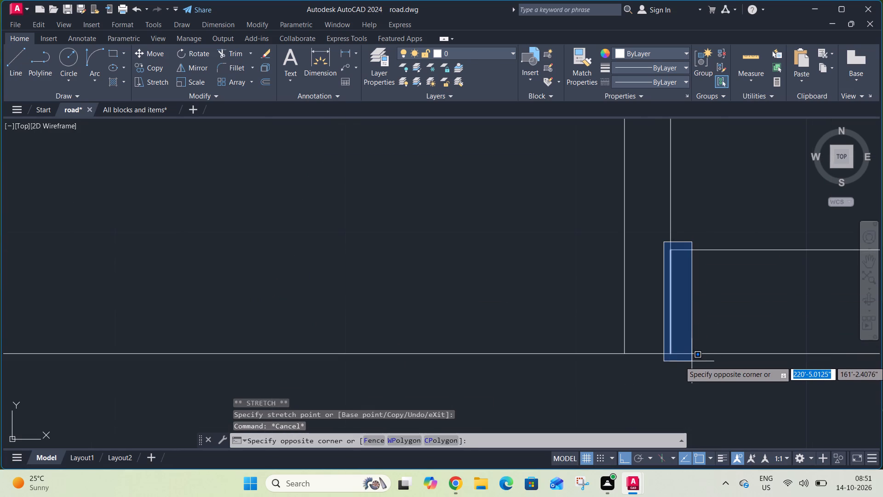
click(692, 361)
click(671, 355)
scroll(681, 301, down, 1)
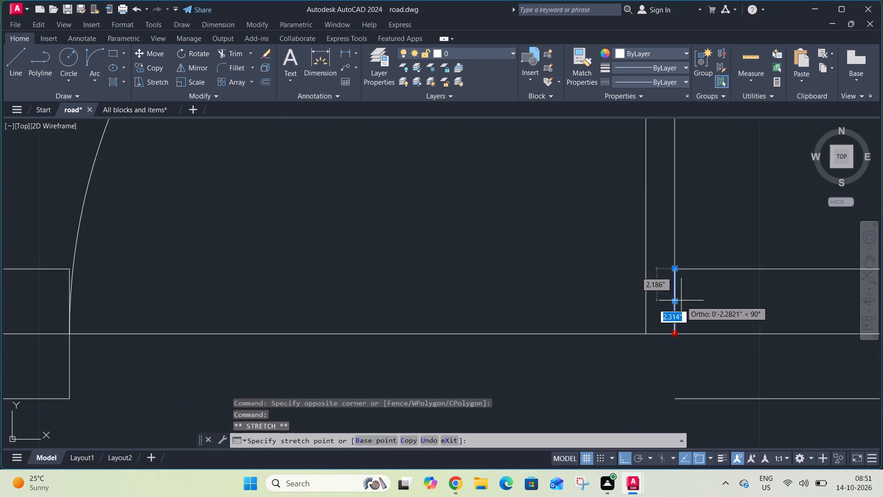
scroll(681, 300, down, 1)
click(677, 361)
key(Escape)
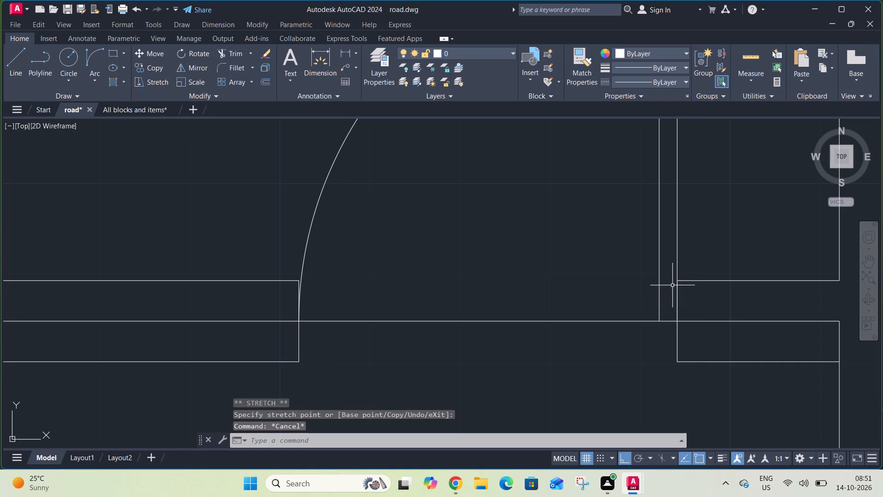
Move the living area's south door symbol by its lower hinge corner down to the lower end of the extended east jamb.
click(684, 246)
click(637, 257)
click(625, 289)
click(568, 357)
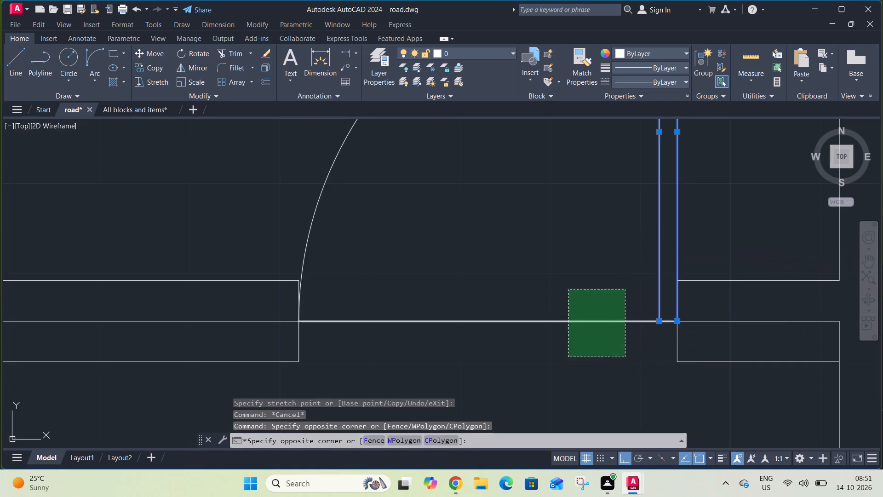
click(338, 260)
click(295, 264)
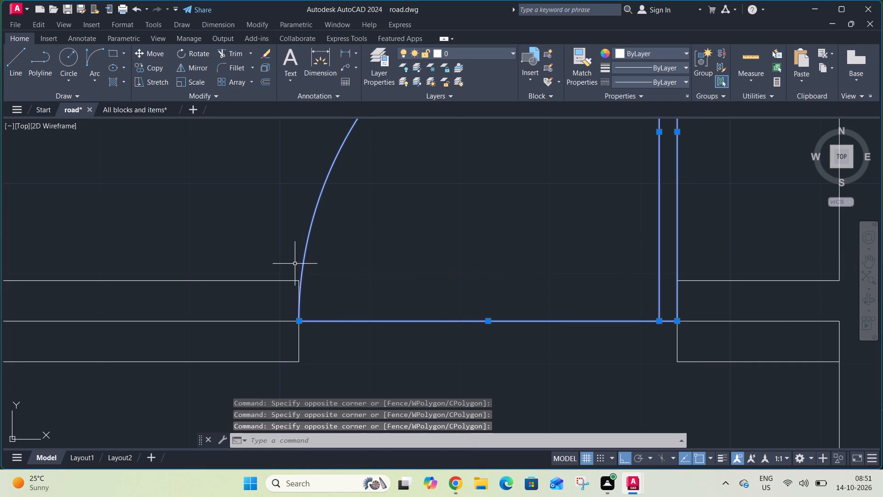
text(m)
key(space)
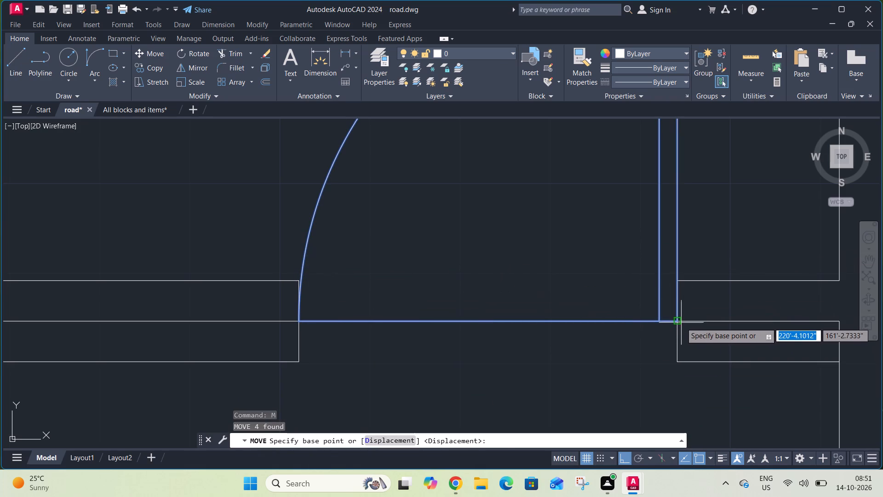
click(678, 322)
click(679, 359)
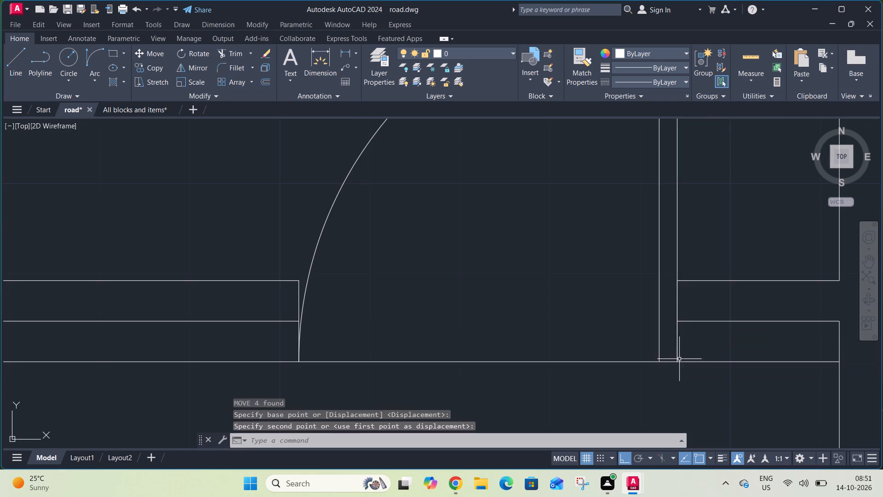
Erase the two old wall line segments left in the middle of the thickened south wall, on both sides of the living area's door.
scroll(680, 335, down, 3)
middle_drag(673, 313, 639, 280)
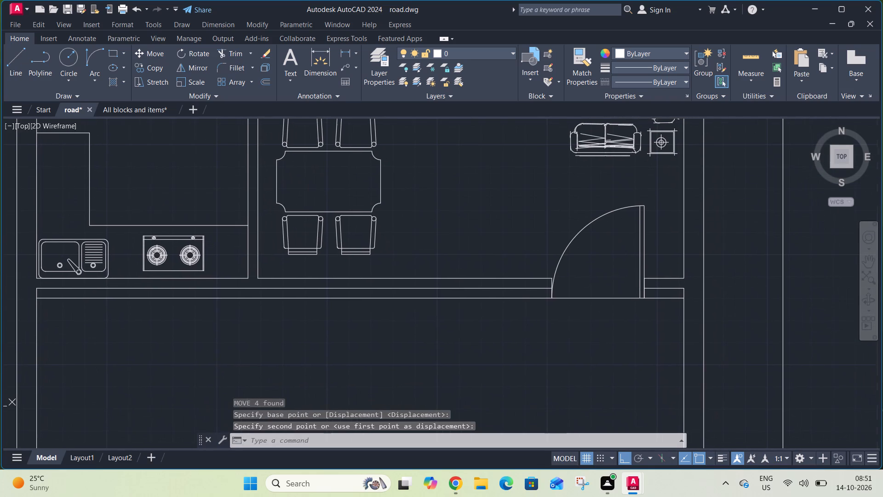
click(539, 289)
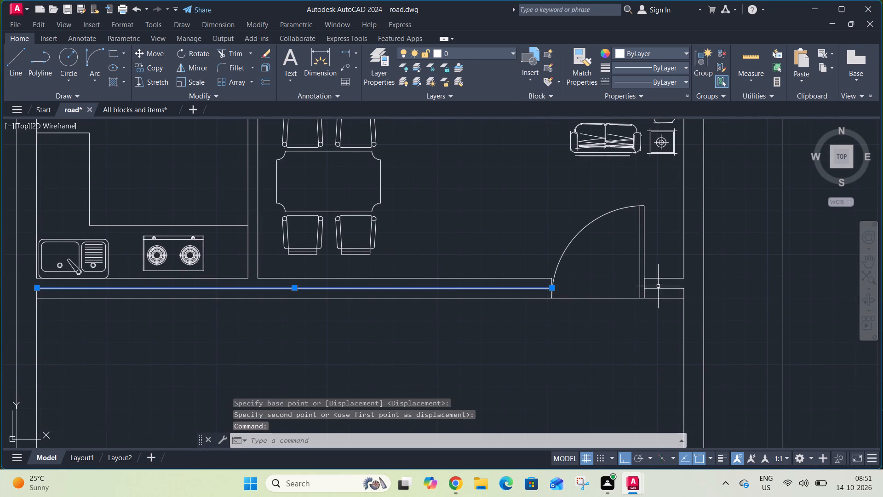
click(659, 287)
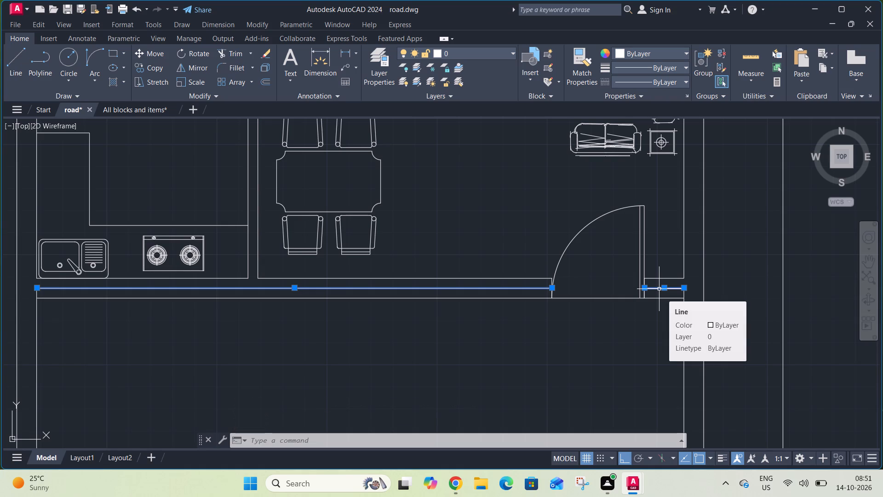
key(Delete)
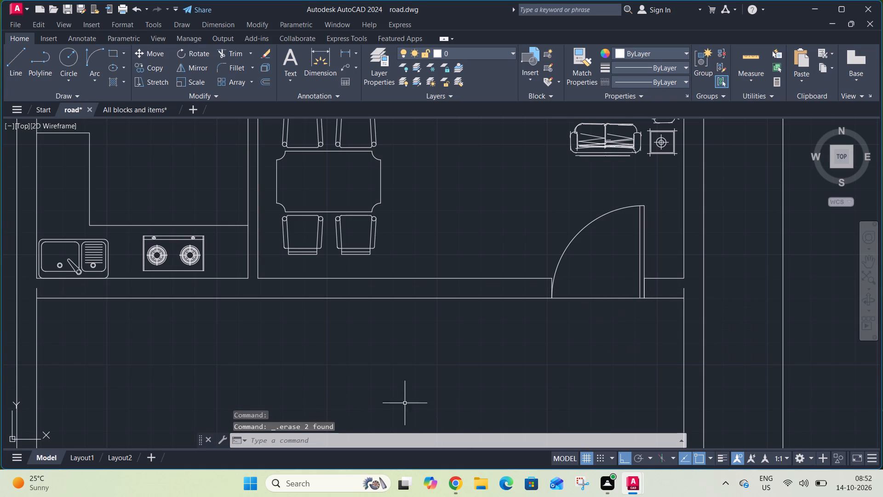
scroll(17, 288, up, 3)
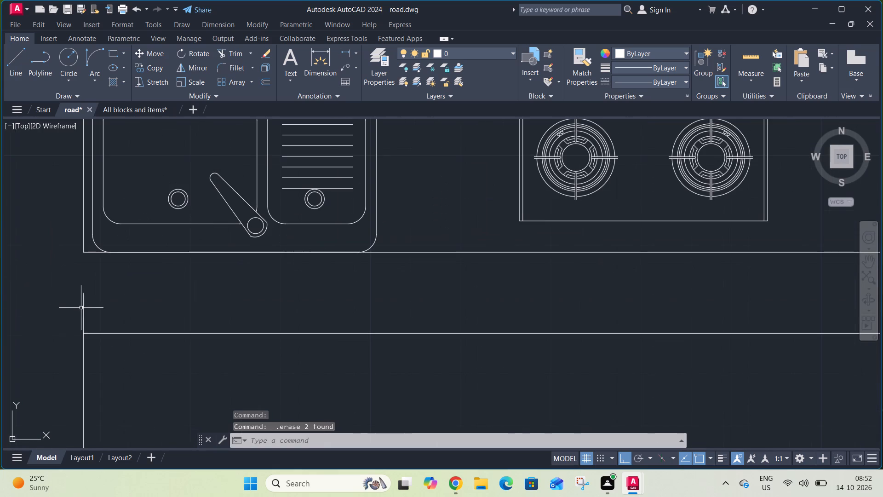
Trim the leftover vertical line stubs above the lower face line at the west and east ends of the living area's thickened south wall.
click(84, 310)
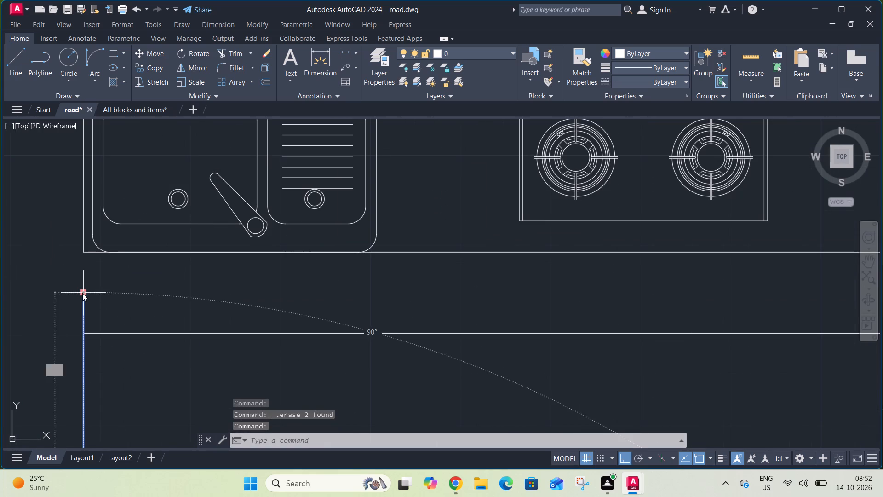
scroll(89, 285, down, 2)
key(Escape)
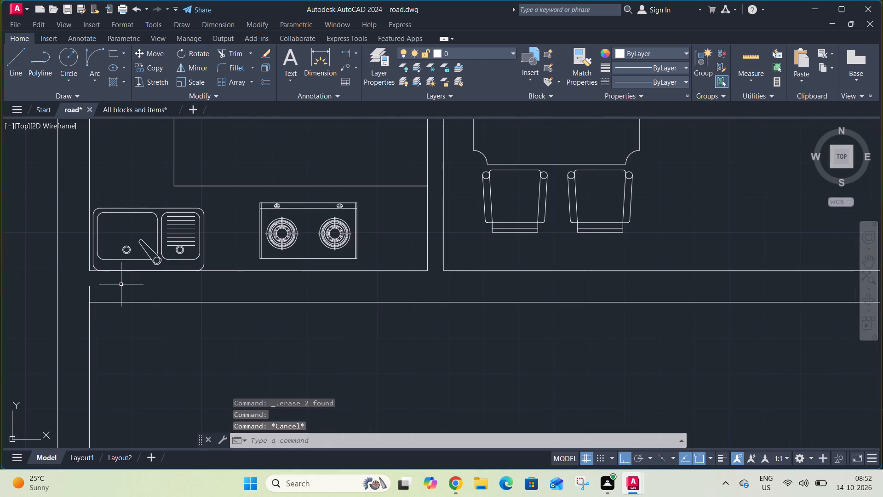
text(tr)
key(space)
click(88, 293)
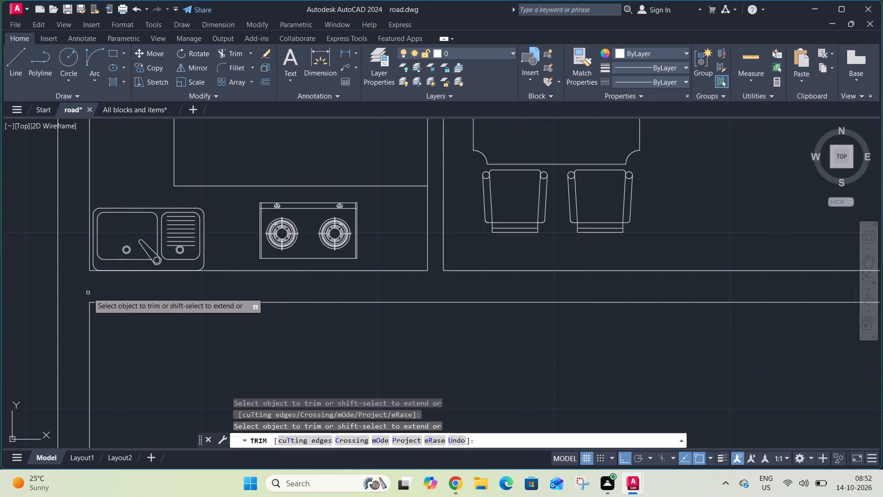
key(Escape)
scroll(93, 292, down, 2)
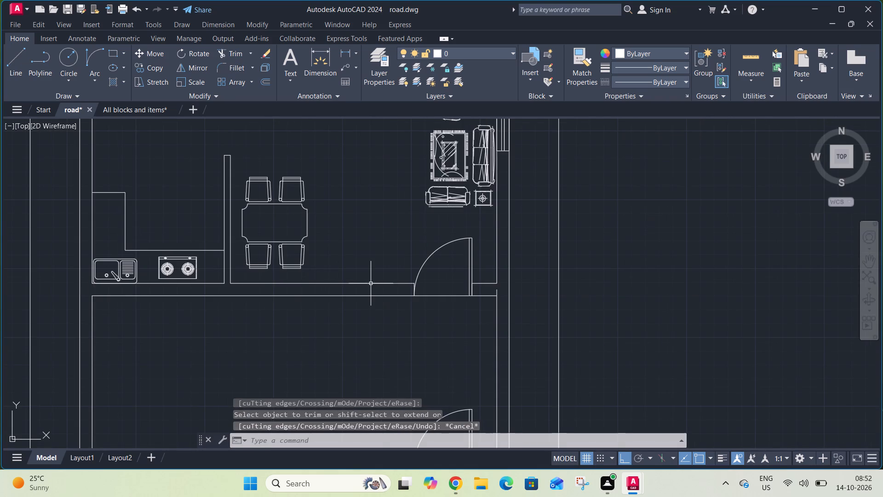
key(t)
key(r)
key(space)
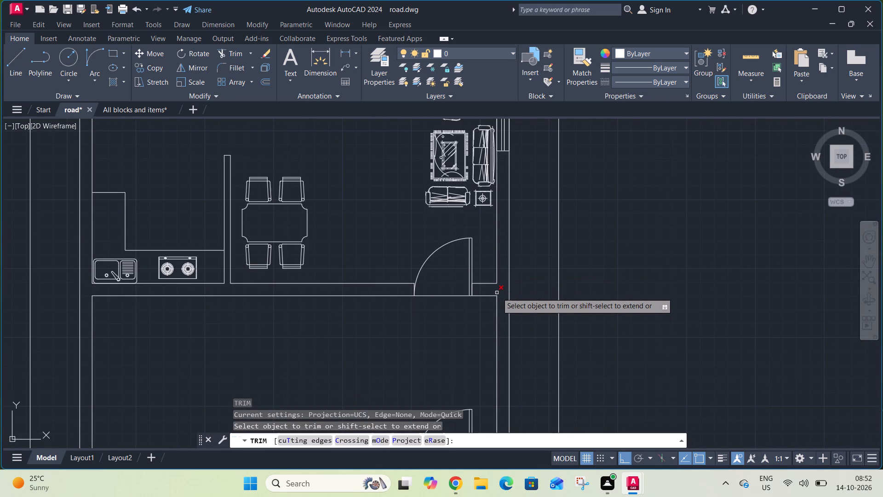
click(497, 293)
key(Escape)
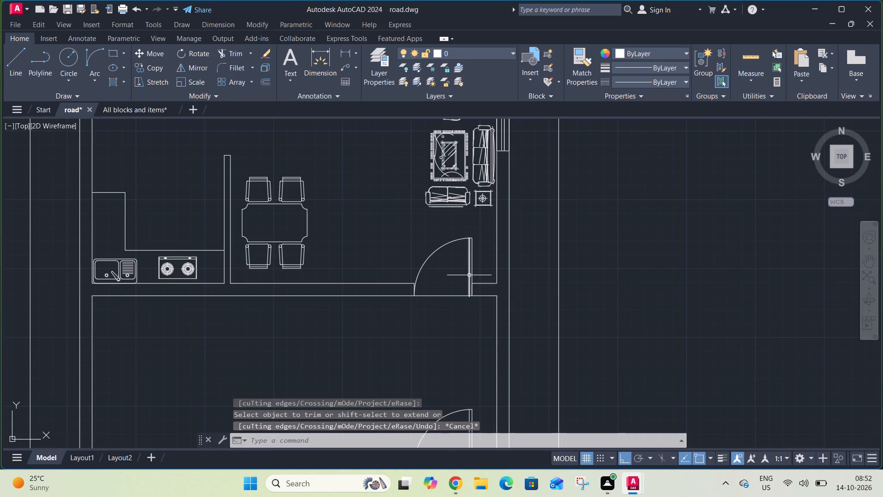
Rotate the longest of the three spare window symbols beside the plan 90° about the midpoint of its lower end.
scroll(469, 275, down, 3)
scroll(448, 292, up, 2)
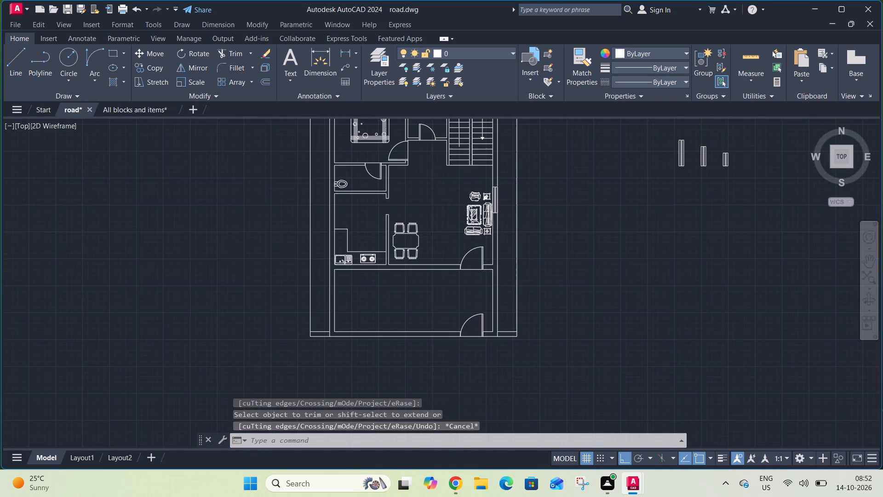
scroll(505, 203, down, 2)
middle_drag(589, 182, 539, 262)
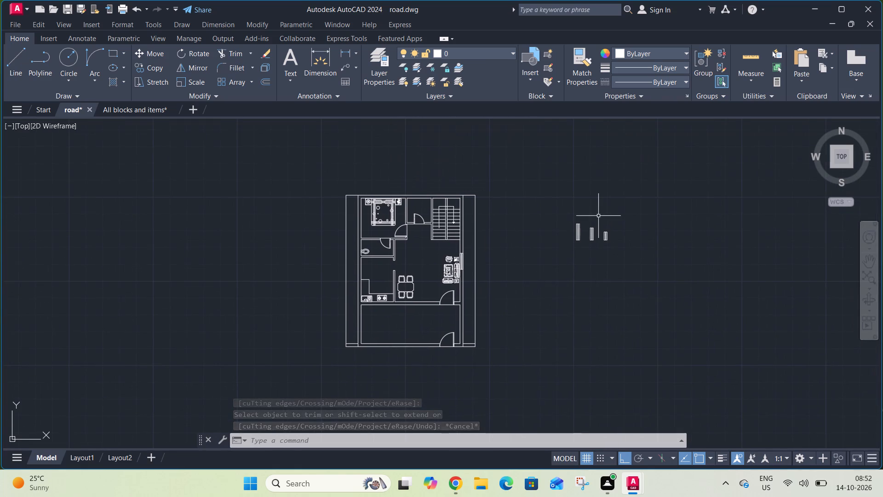
scroll(598, 220, up, 1)
click(557, 223)
click(573, 256)
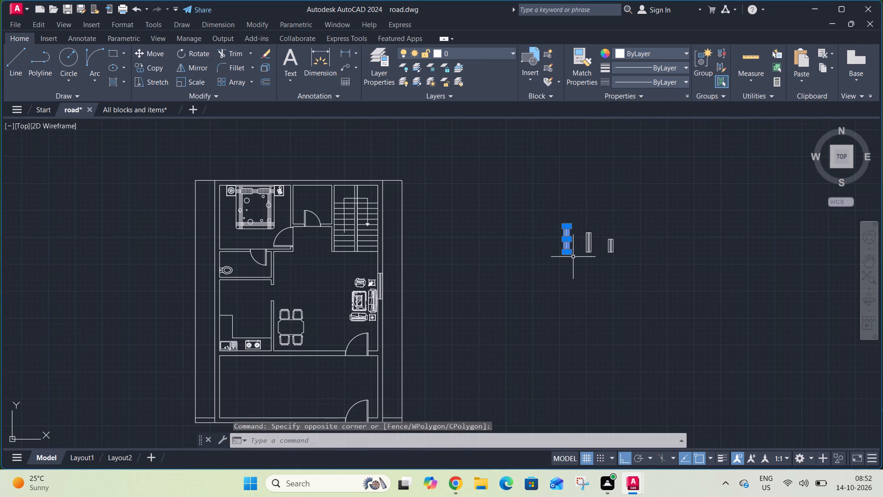
key(r)
key(o)
key(space)
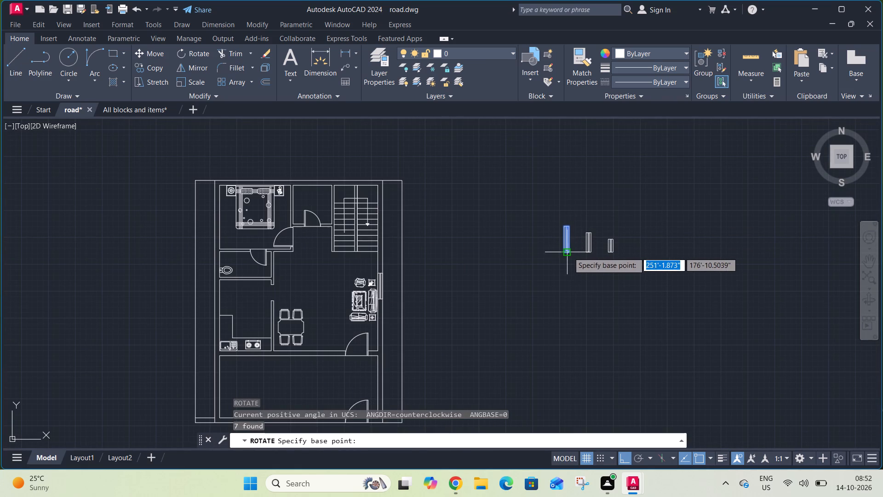
click(568, 251)
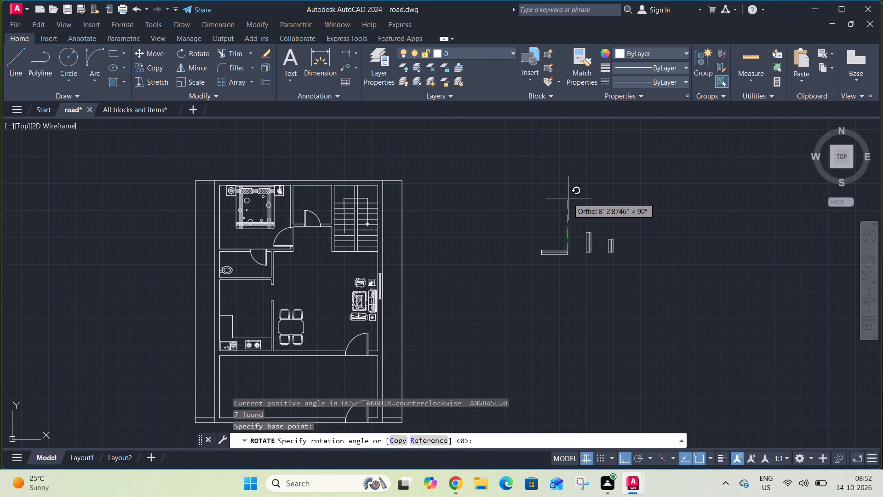
click(568, 198)
Move the rotated window symbol by its upper edge midpoint to the midpoint of the living area's south wall upper face, west of the door.
click(529, 244)
click(581, 266)
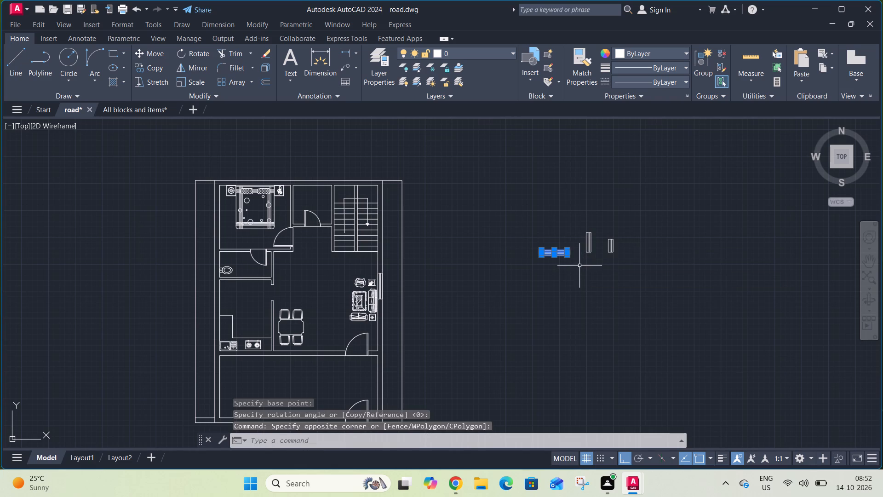
key(m)
key(space)
click(555, 250)
scroll(555, 243, down, 2)
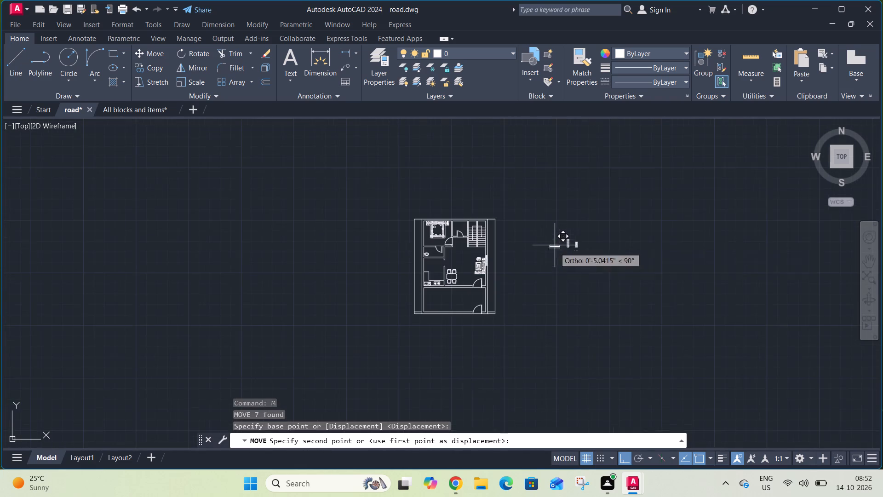
scroll(460, 287, up, 3)
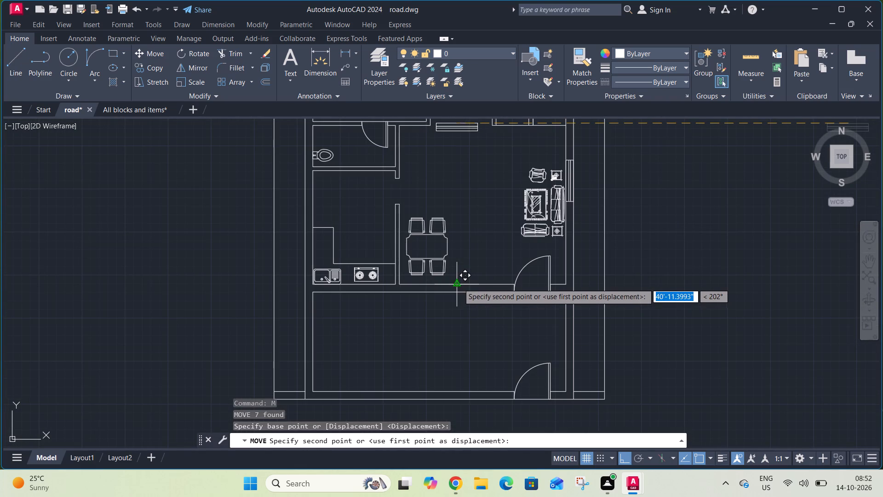
click(459, 283)
Copy the medium spare window symbol by its east edge midpoint into the bedroom's west wall, centred on the wall's inner face.
scroll(469, 283, down, 2)
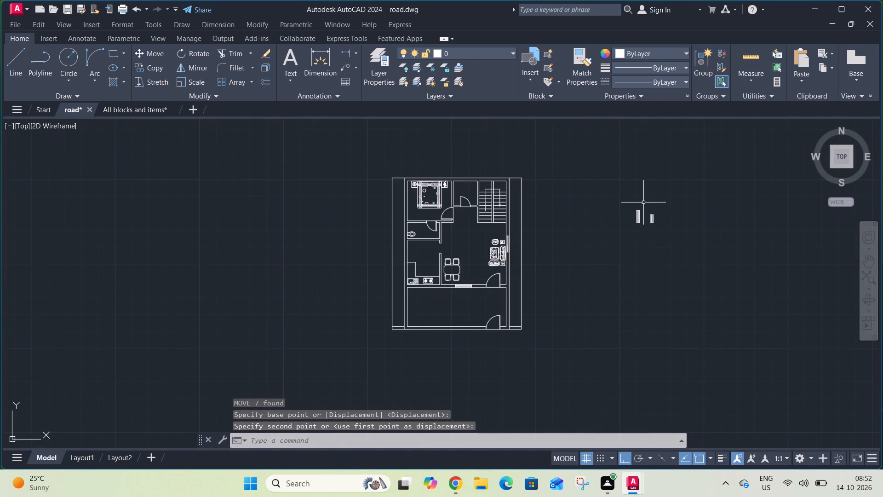
scroll(643, 201, up, 1)
click(625, 209)
click(659, 248)
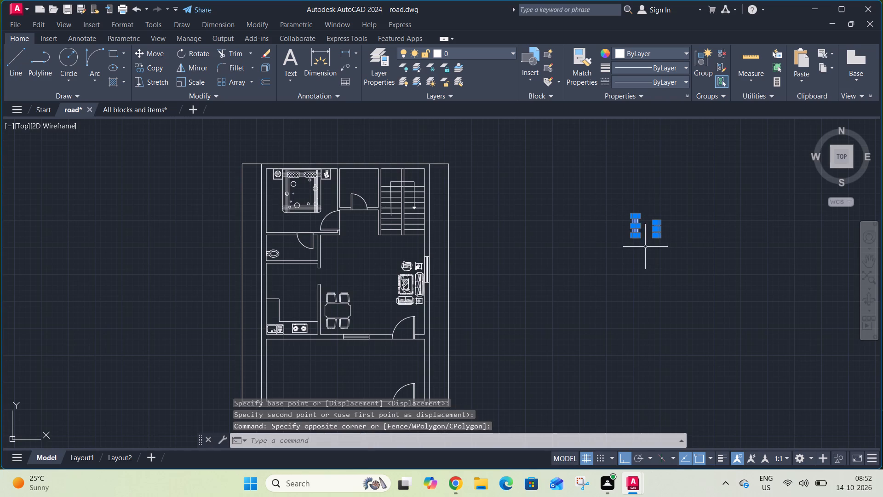
key(Escape)
click(627, 211)
click(646, 247)
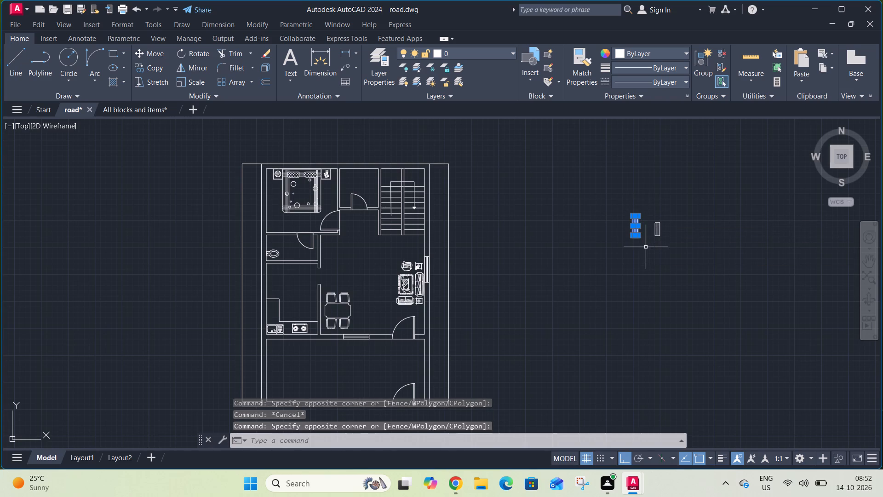
key(c)
key(o)
key(space)
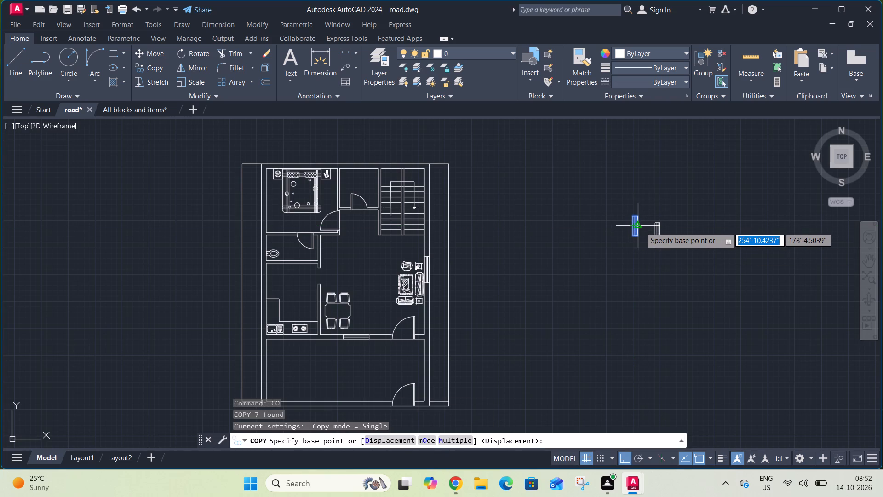
click(641, 227)
scroll(469, 251, down, 2)
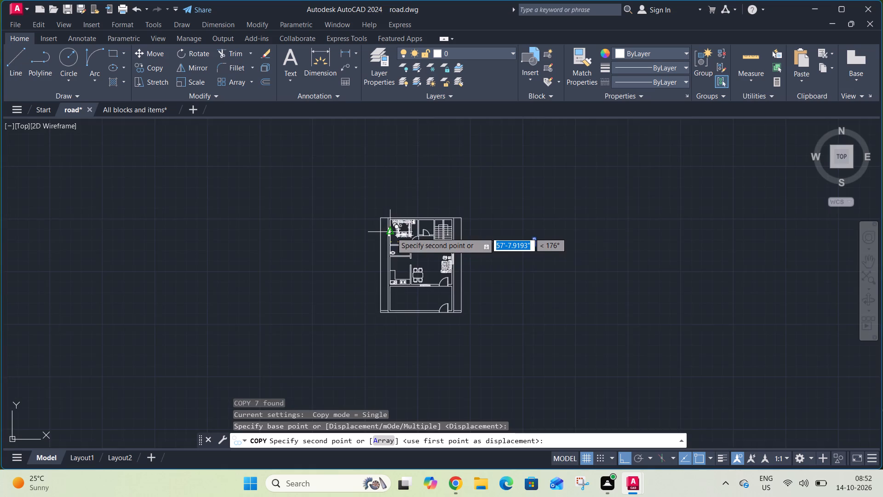
scroll(391, 232, up, 3)
click(382, 228)
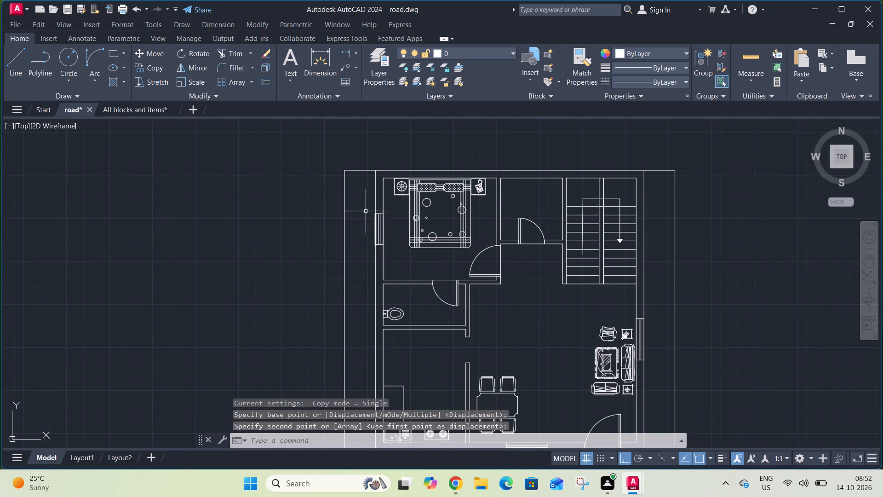
Copy the bedroom's window symbol by its east edge midpoint straight down into the kitchen's west wall, beside the counter's upper end.
click(365, 209)
click(393, 248)
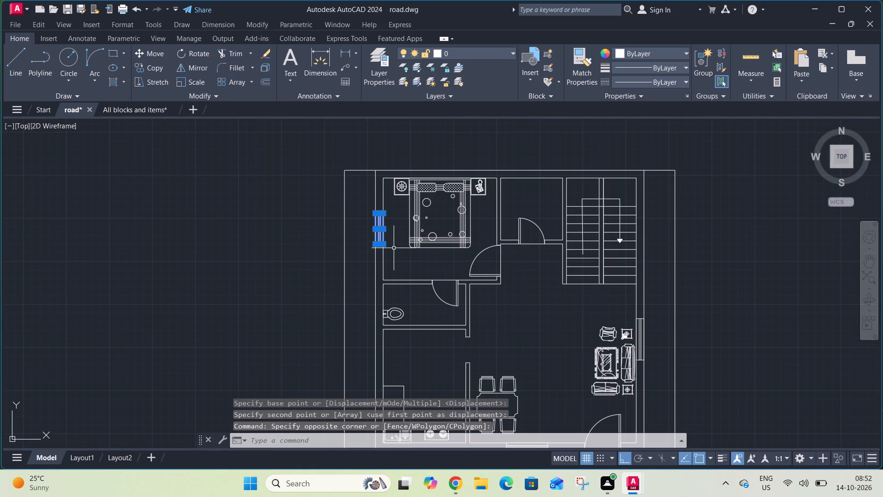
key(c)
key(o)
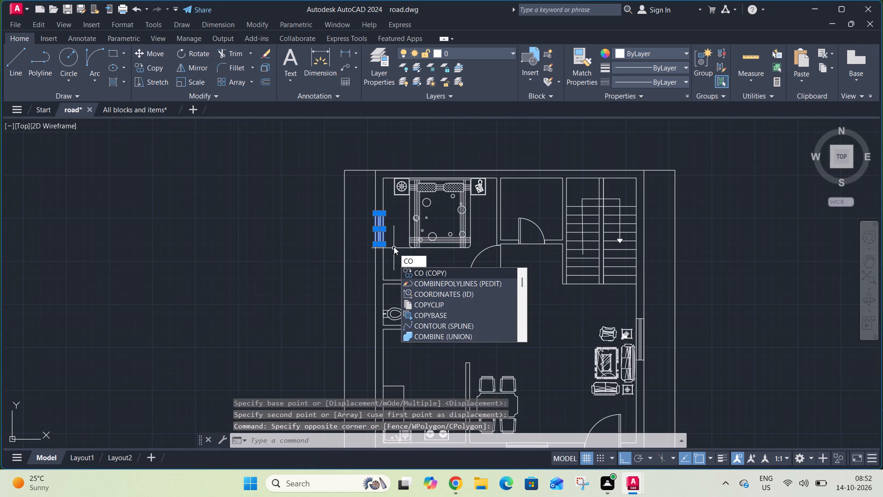
key(space)
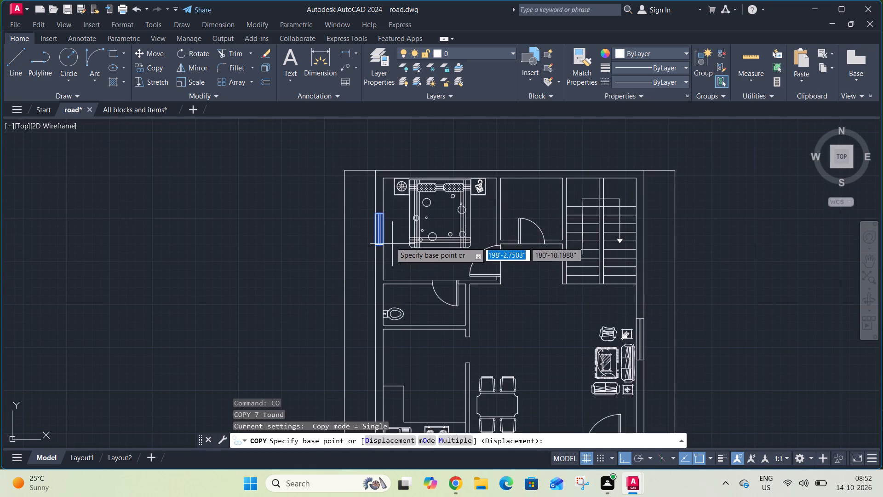
click(384, 230)
scroll(392, 235, down, 2)
scroll(390, 291, up, 2)
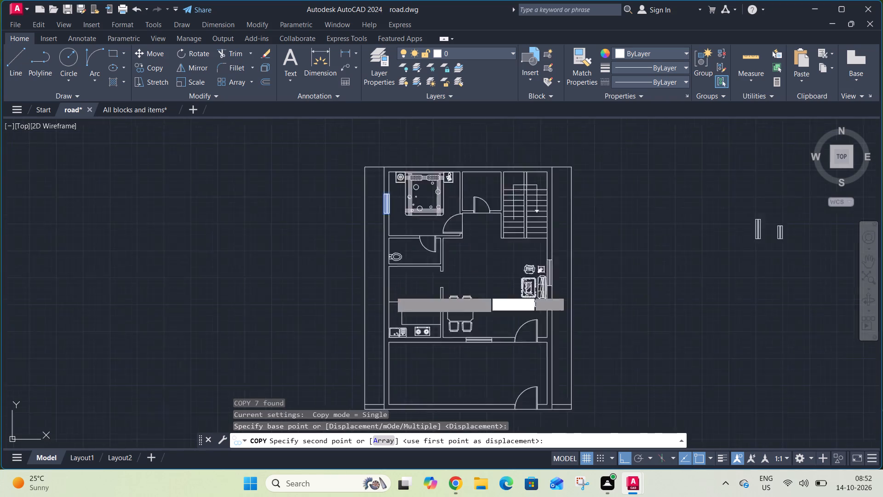
scroll(390, 291, up, 1)
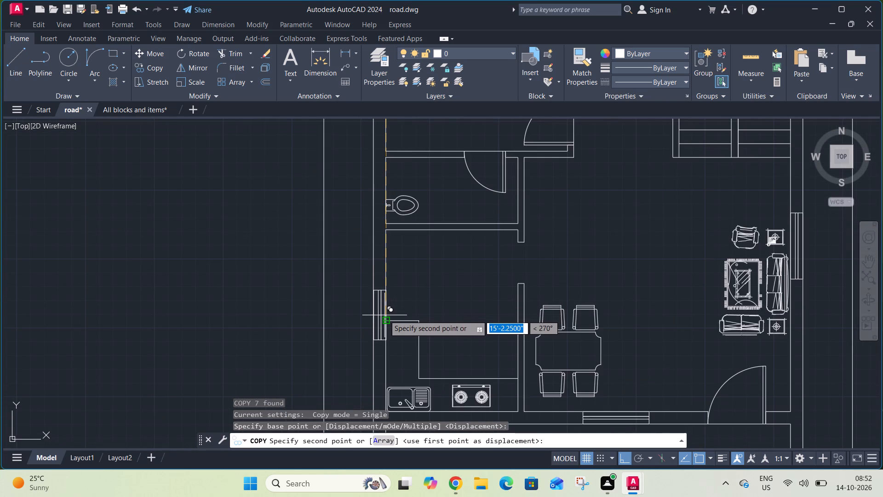
click(384, 309)
Copy the smallest spare window symbol by its east edge midpoint into the toilet's west wall, centred on the wall's inner face.
scroll(384, 288, down, 2)
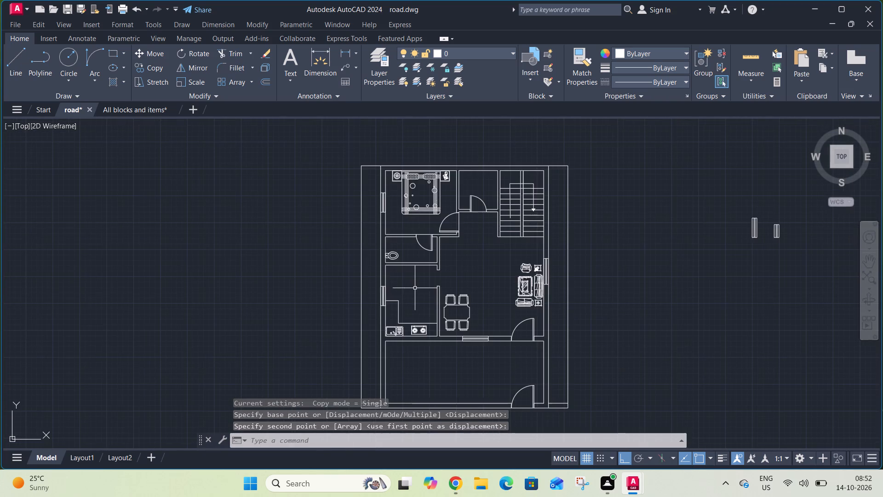
middle_drag(417, 287, 329, 298)
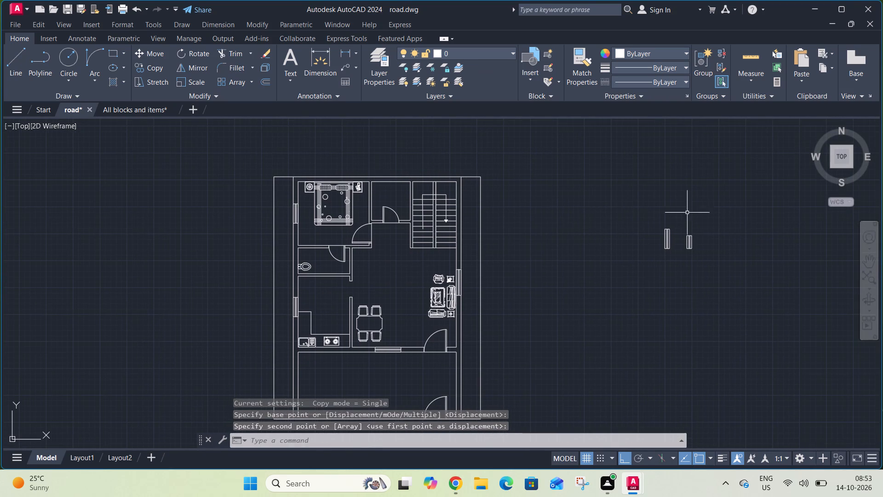
click(686, 225)
click(699, 254)
key(c)
key(o)
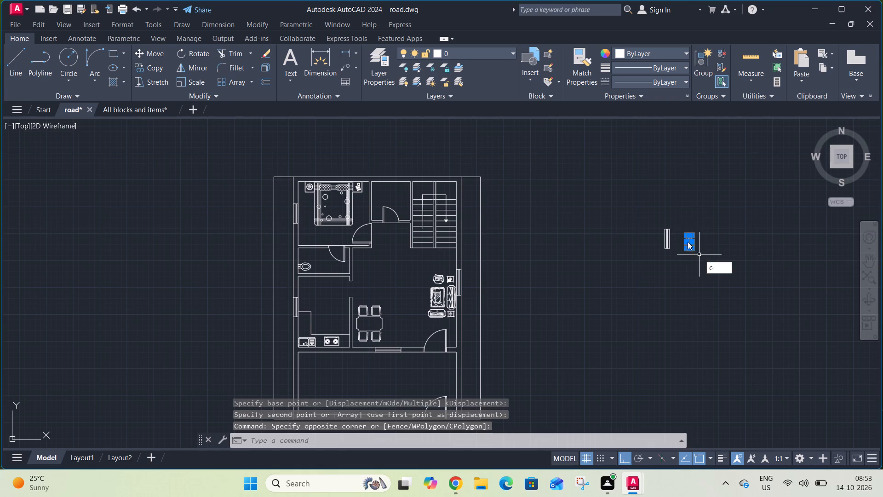
key(space)
click(695, 244)
scroll(687, 239, down, 3)
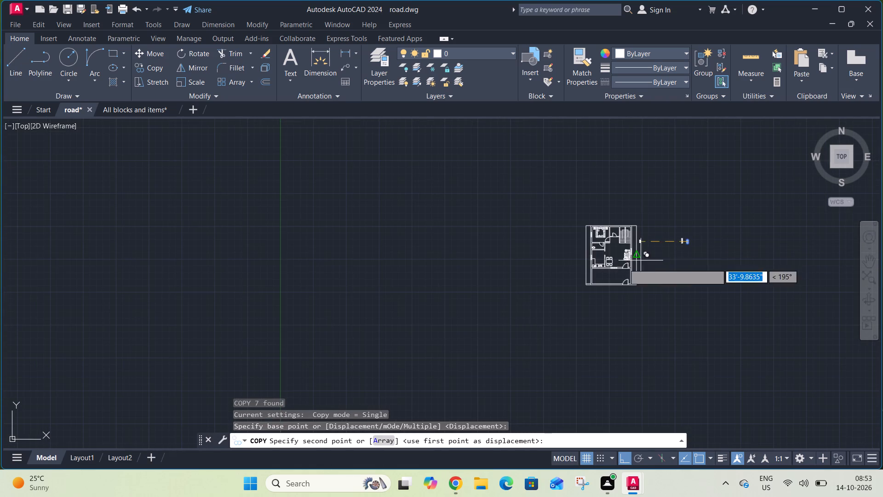
scroll(591, 254, up, 4)
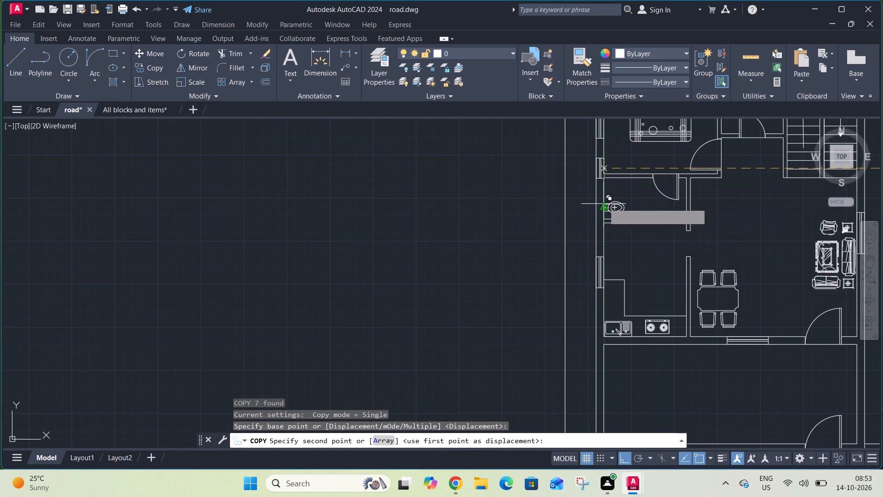
scroll(604, 205, up, 2)
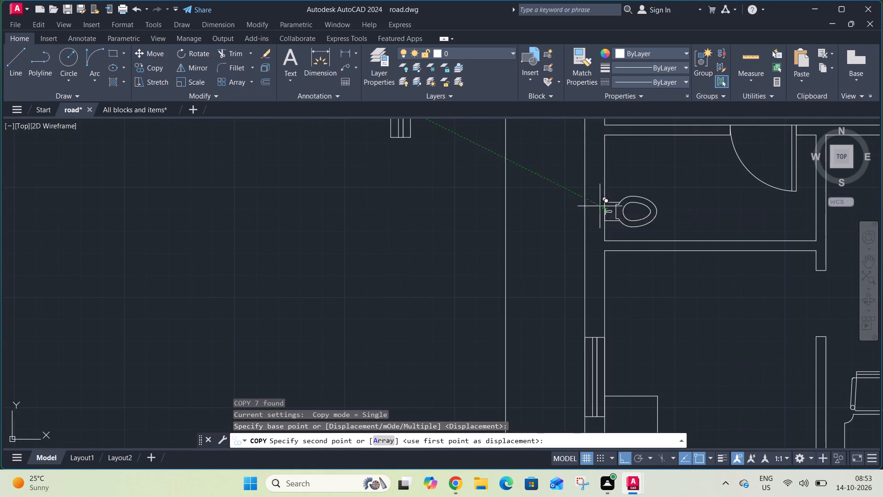
click(606, 189)
Rotate the medium spare window symbol beside the plan by 90° about a point at its lower end so it lies horizontally.
scroll(602, 202, down, 3)
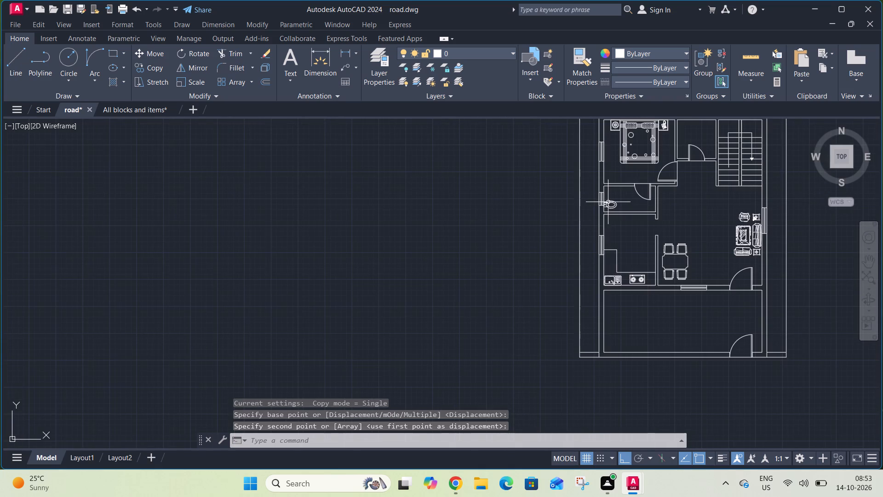
middle_drag(631, 201, 551, 237)
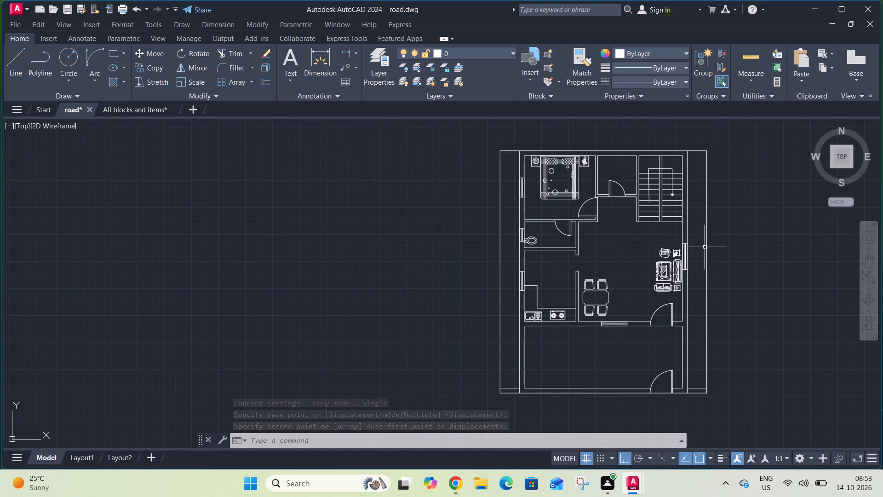
middle_drag(722, 247, 592, 303)
click(723, 250)
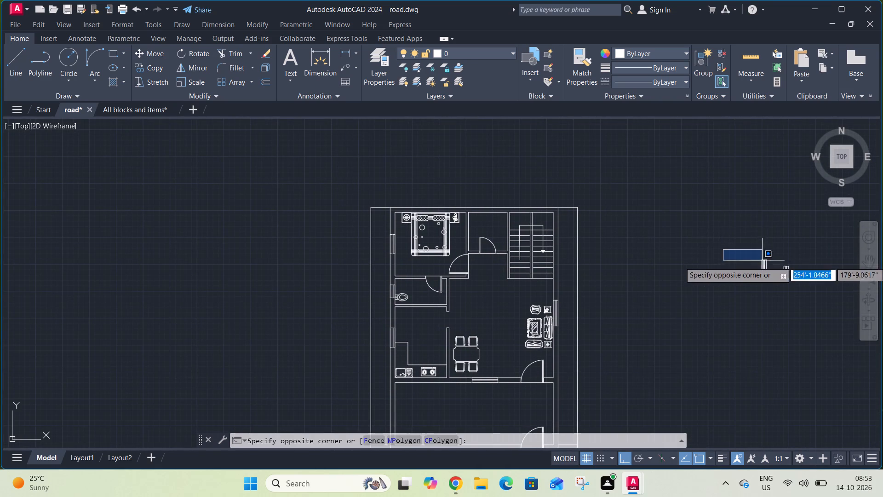
click(776, 300)
key(r)
key(o)
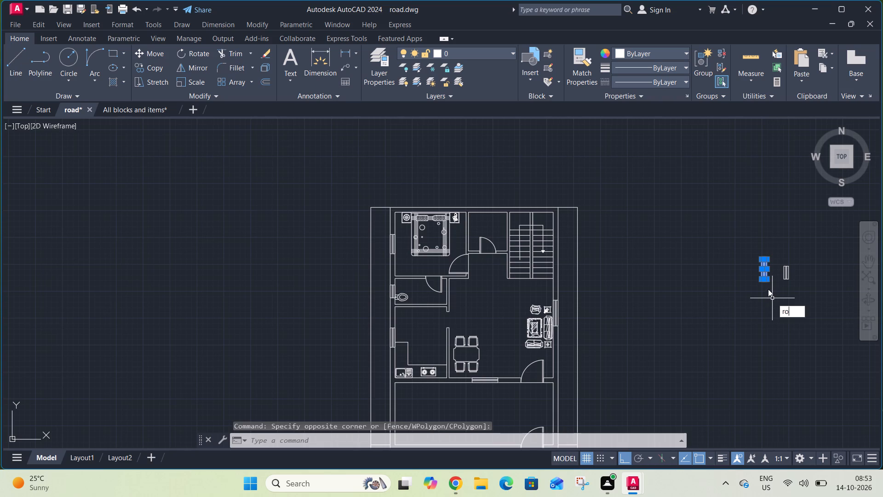
key(space)
click(760, 282)
click(762, 252)
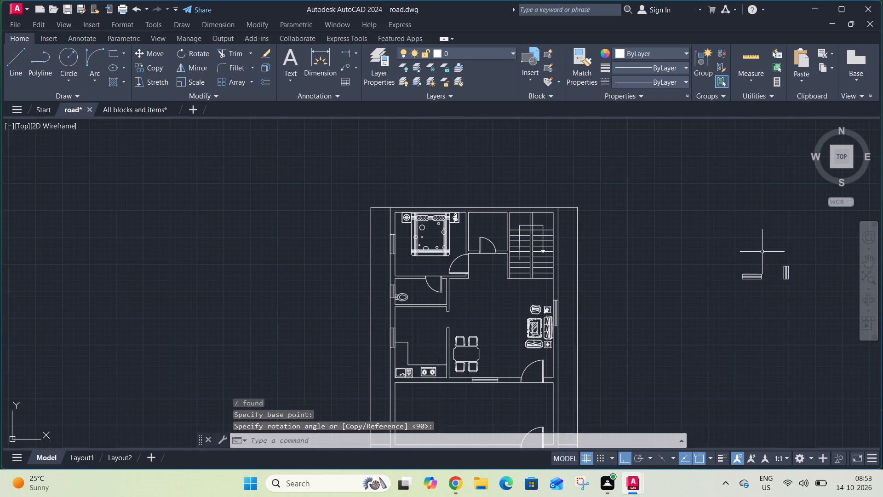
Copy the horizontal medium window symbol by its lower edge midpoint to the midpoint of the bedroom's north wall inner face.
click(740, 263)
click(768, 285)
key(c)
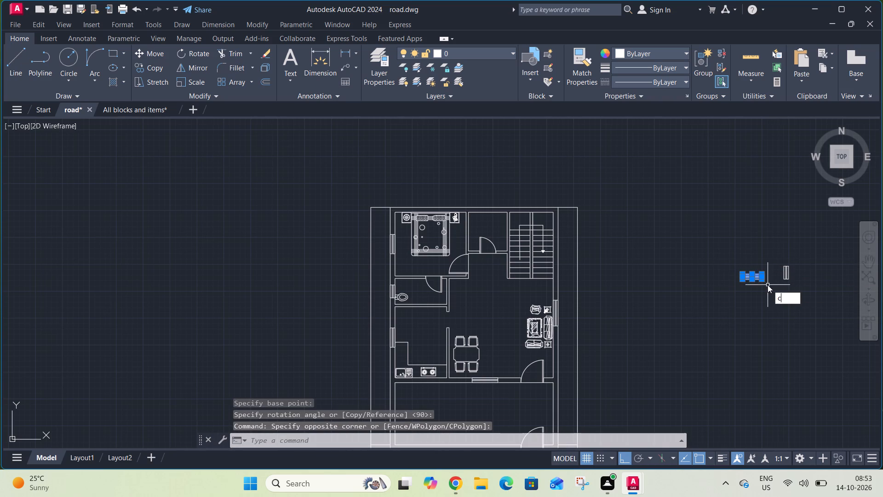
key(o)
key(space)
click(753, 280)
scroll(754, 265, down, 2)
scroll(625, 248, up, 3)
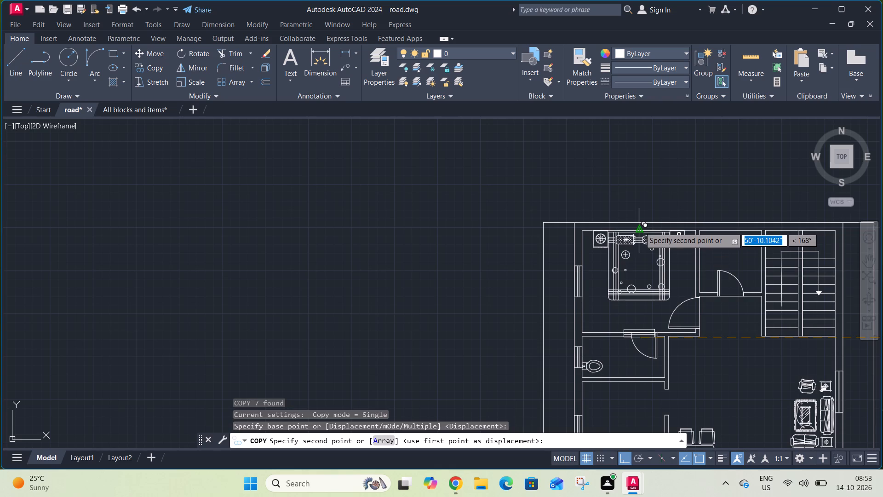
click(639, 227)
Rotate the smallest spare window symbol by 90° about a point near its lower end so it lies horizontally.
scroll(636, 235, down, 2)
middle_drag(666, 242, 595, 268)
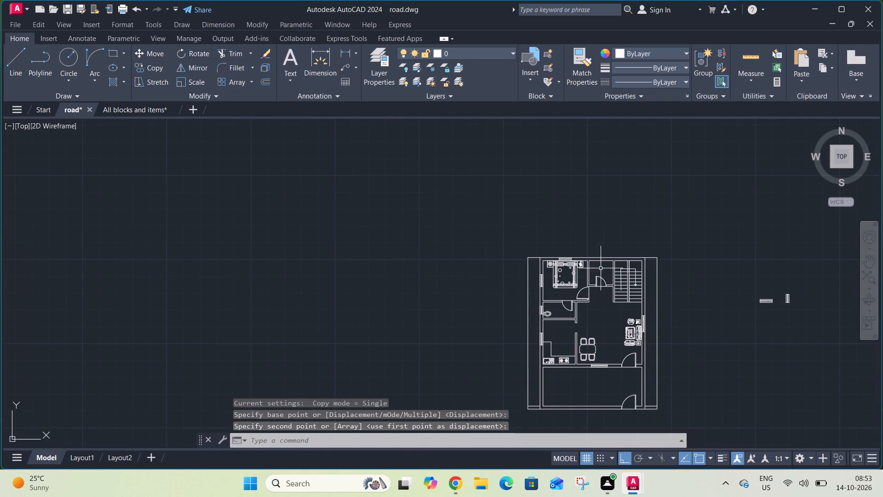
click(781, 289)
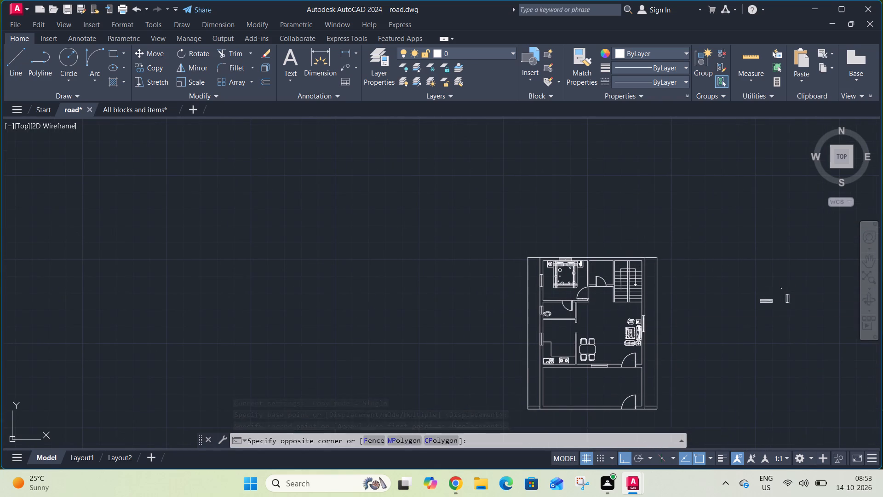
click(809, 311)
key(r)
text(o)
key(space)
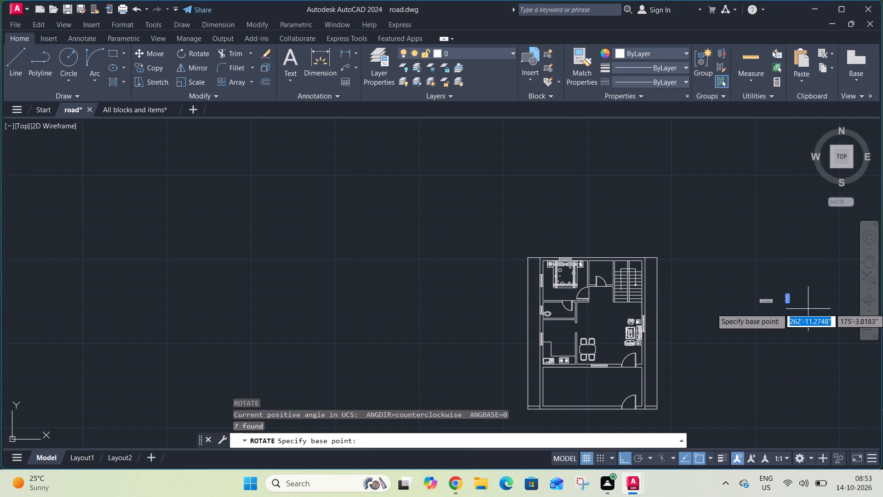
click(793, 303)
click(797, 279)
Copy the horizontal smallest window symbol by its lower edge midpoint into the north wall of the small room between bedroom and staircase, centred on the inner face.
click(779, 296)
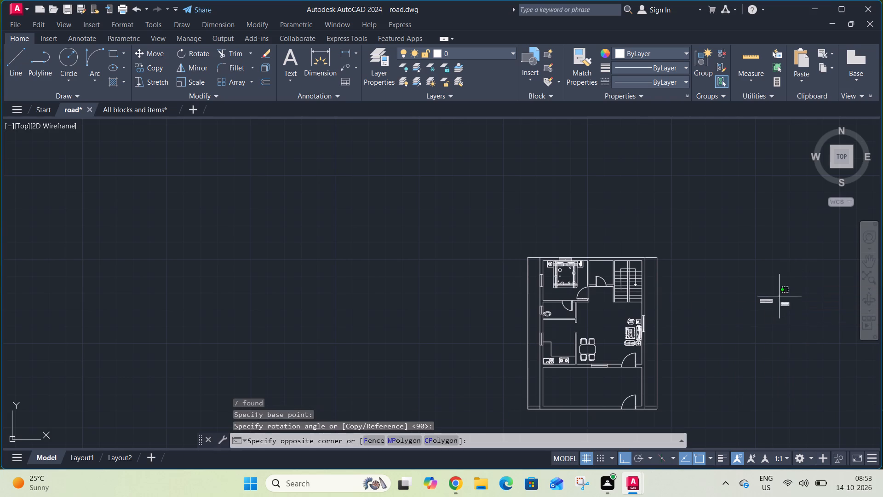
click(798, 311)
text(co)
key(space)
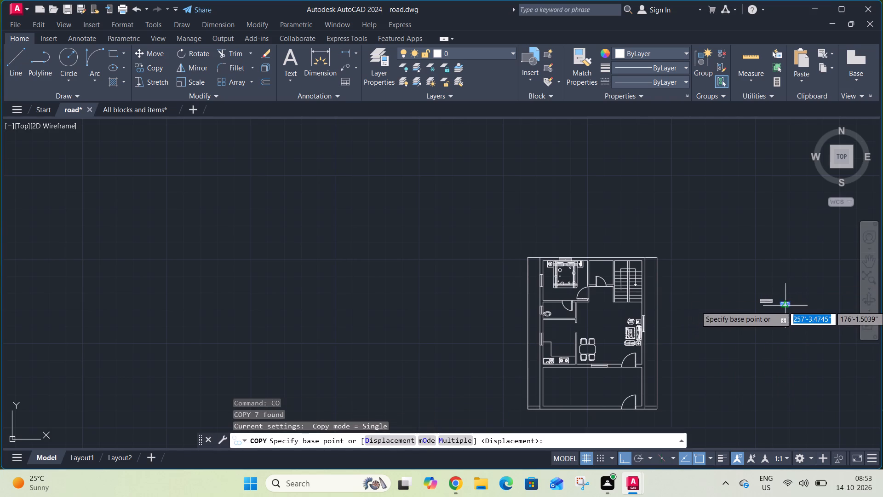
scroll(787, 306, up, 3)
click(784, 310)
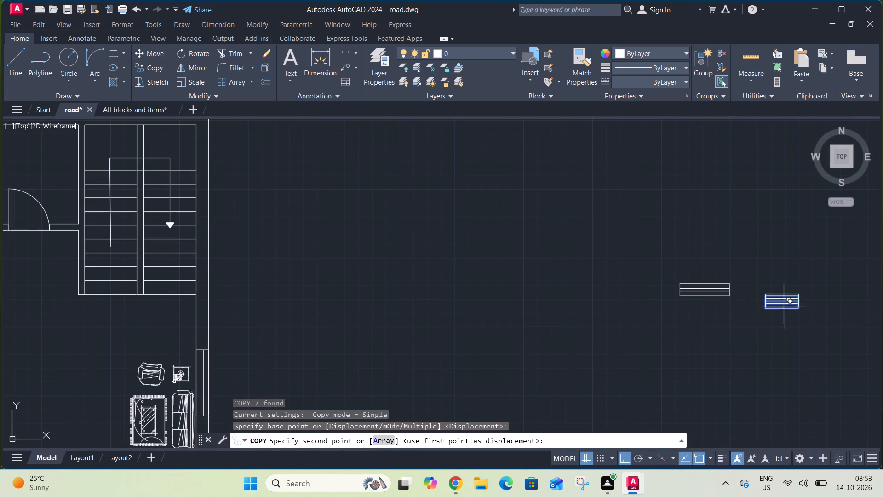
scroll(786, 287, down, 3)
scroll(598, 245, up, 3)
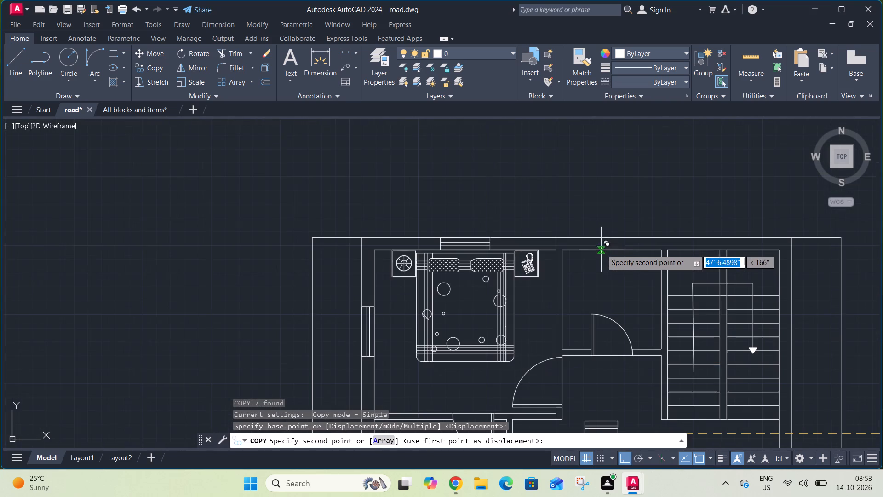
click(608, 251)
Copy the horizontal medium spare window symbol by its lower edge midpoint into the staircase's north wall, centred on the wall's inner face.
scroll(608, 251, down, 3)
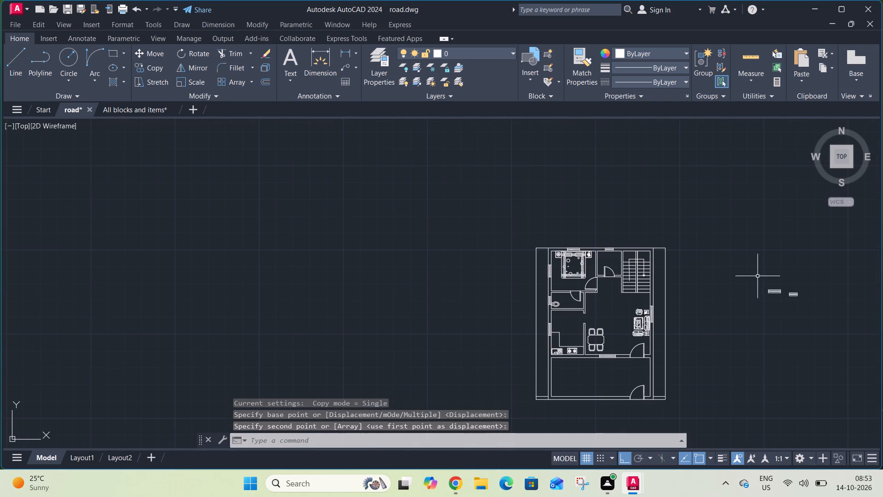
middle_drag(790, 285, 681, 287)
scroll(682, 295, up, 1)
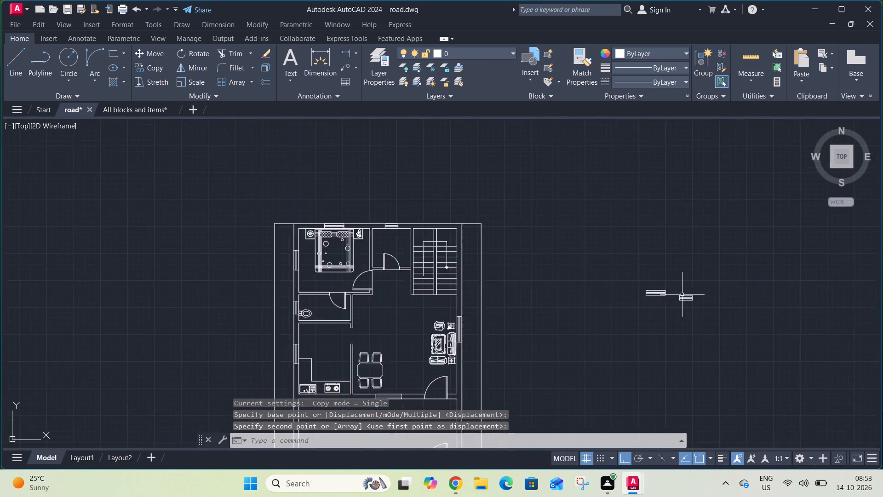
scroll(682, 295, up, 1)
drag(619, 286, 631, 288)
click(672, 306)
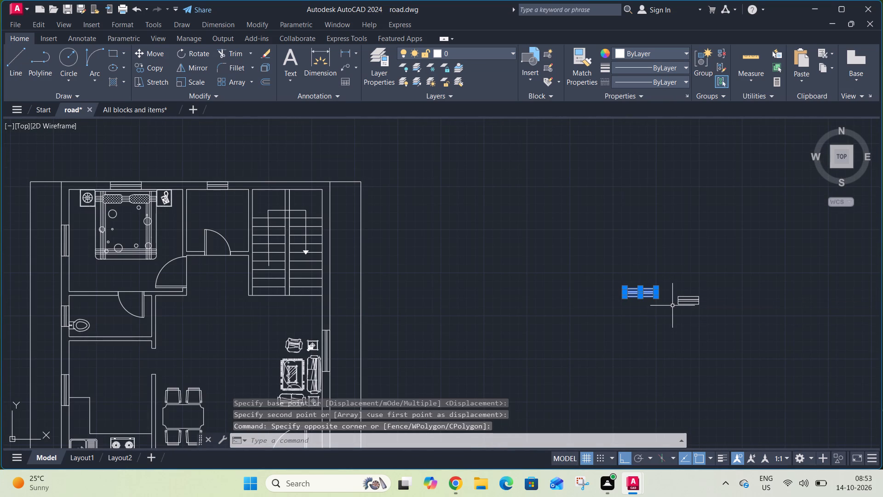
key(c)
key(o)
key(space)
click(641, 295)
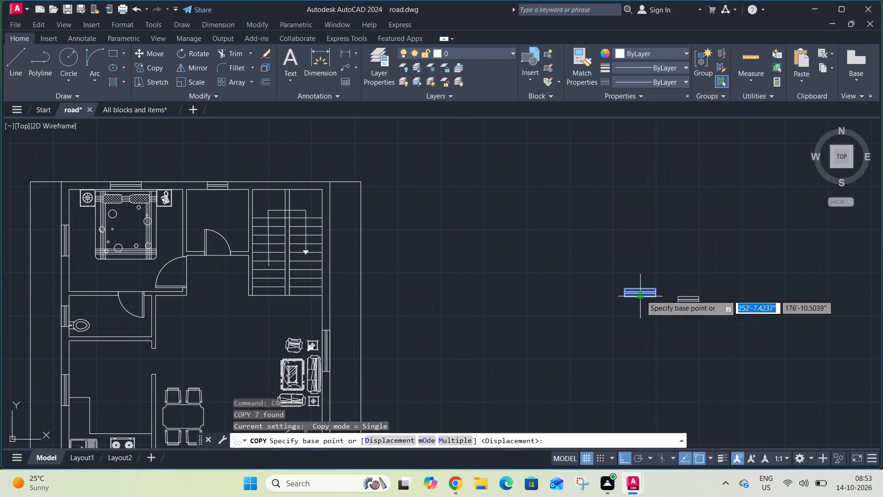
scroll(642, 282, down, 3)
scroll(554, 262, up, 2)
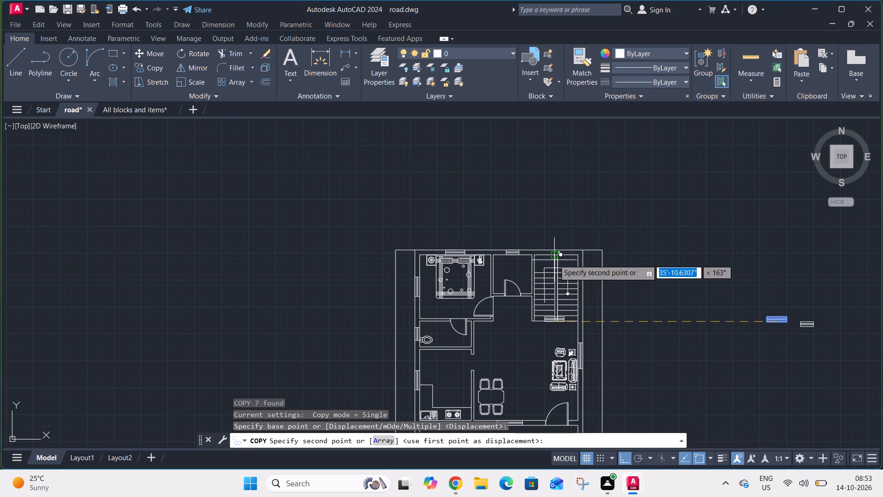
click(556, 255)
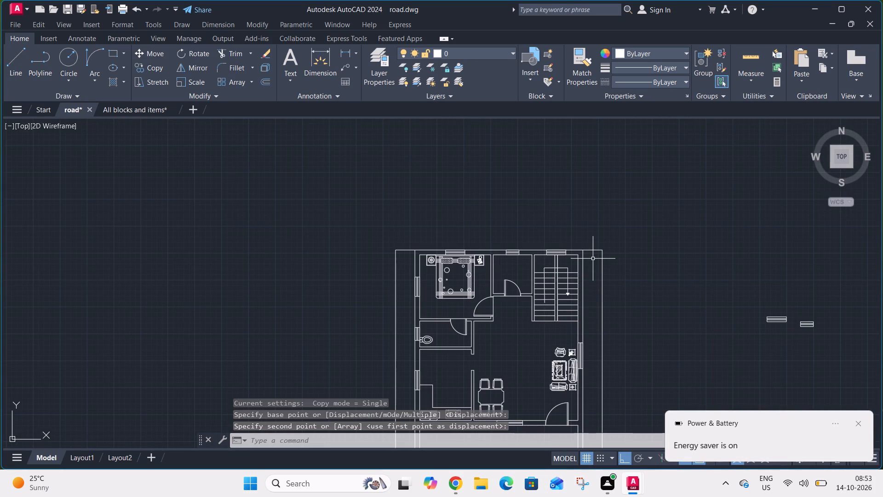
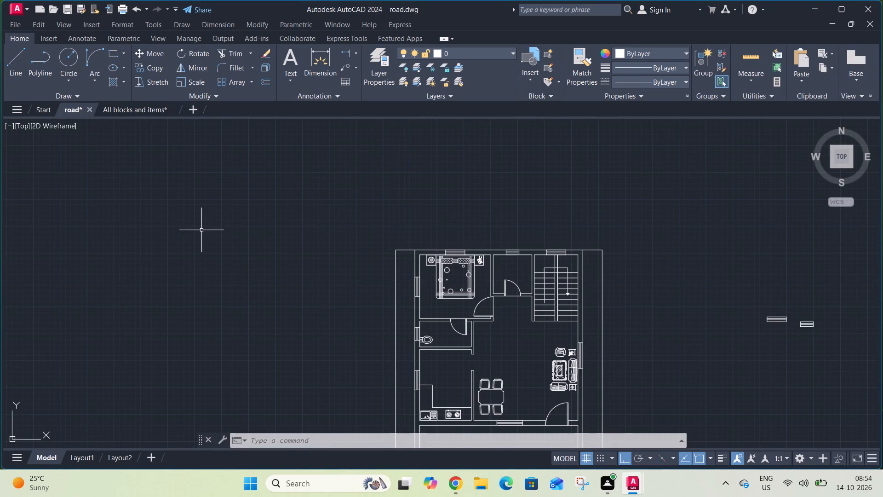
Delete the two spare horizontal window symbols lying east of the plan.
scroll(499, 312, down, 1)
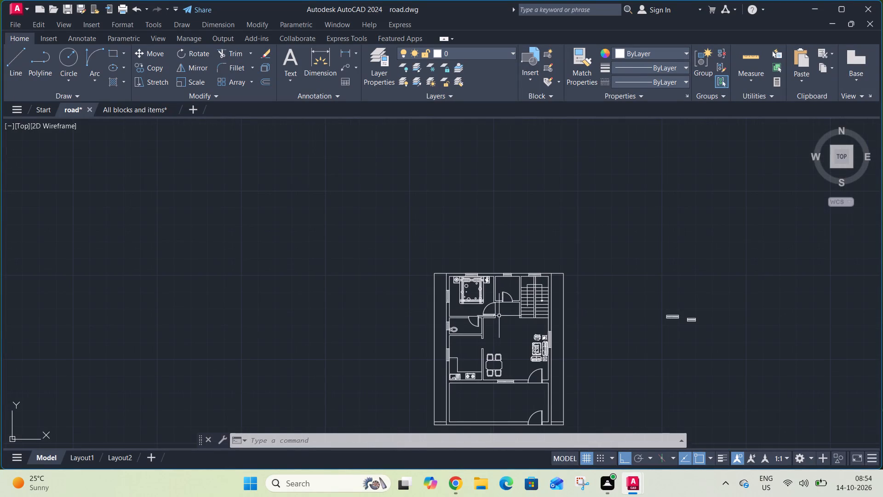
middle_drag(499, 328, 506, 255)
scroll(499, 328, up, 1)
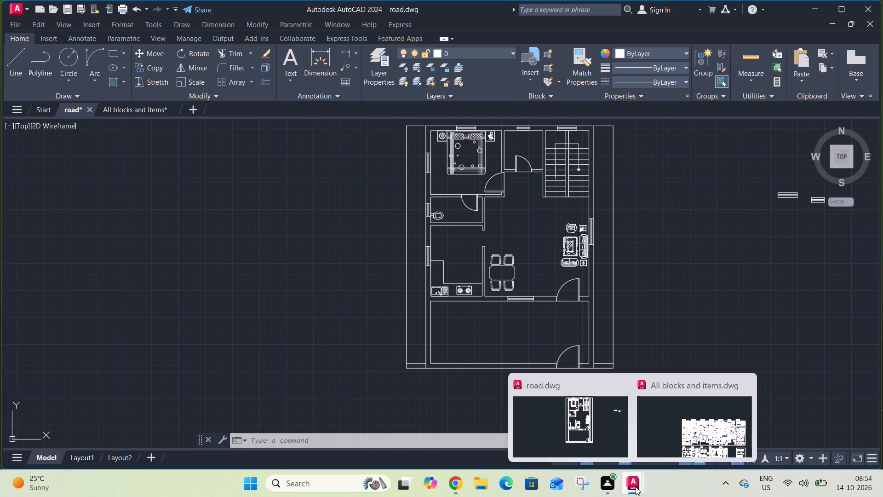
click(617, 446)
scroll(694, 284, up, 1)
middle_drag(694, 284, 462, 313)
drag(573, 148, 580, 154)
click(720, 248)
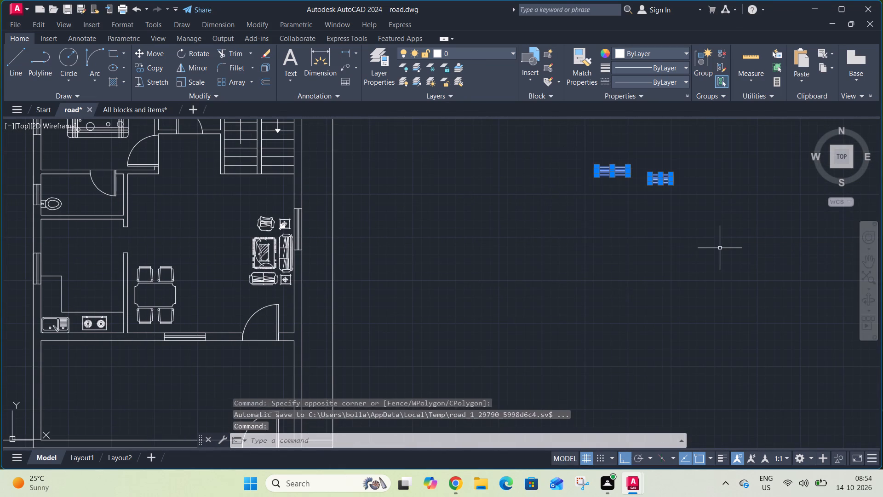
key(Delete)
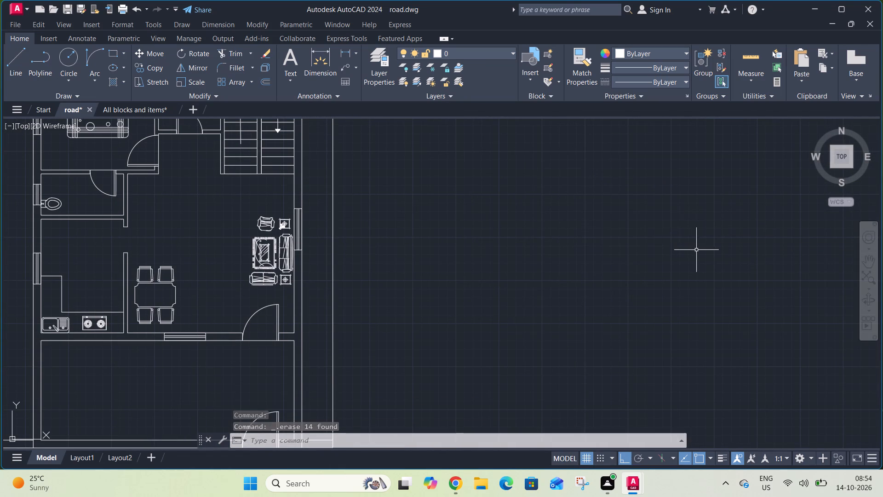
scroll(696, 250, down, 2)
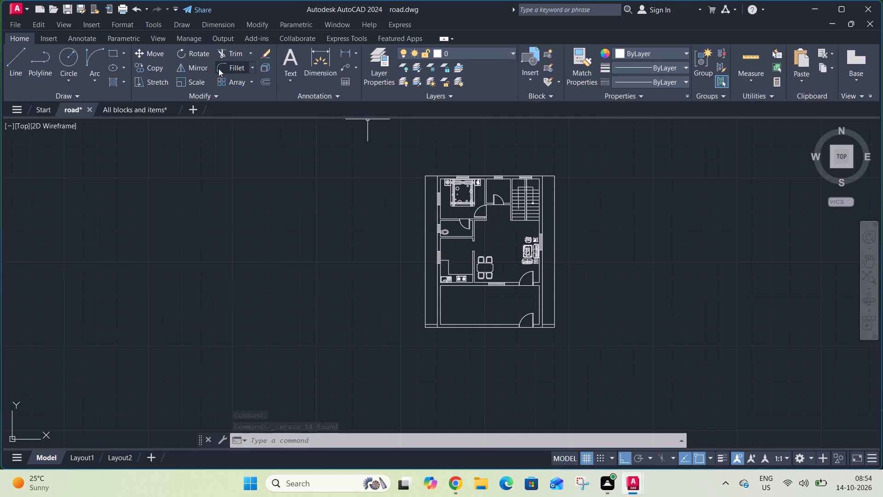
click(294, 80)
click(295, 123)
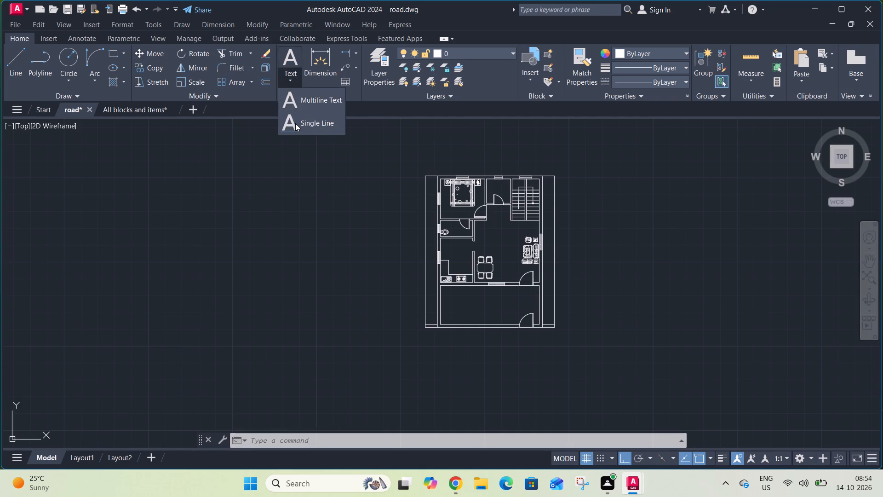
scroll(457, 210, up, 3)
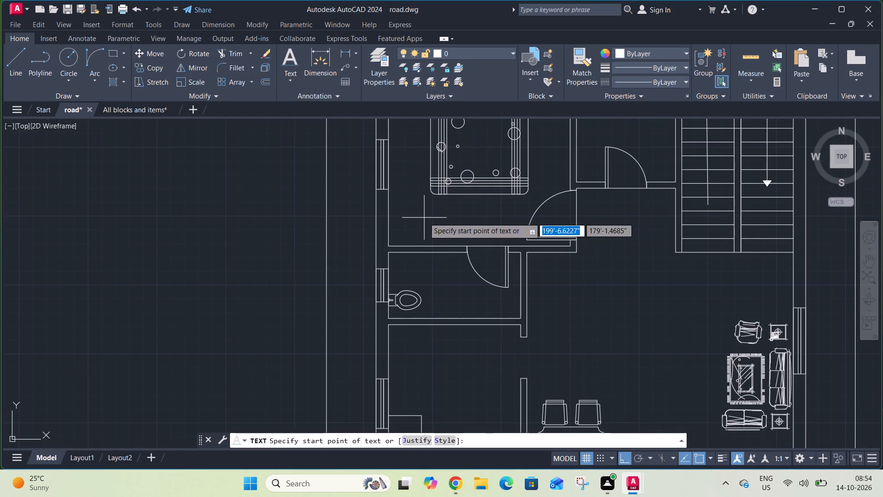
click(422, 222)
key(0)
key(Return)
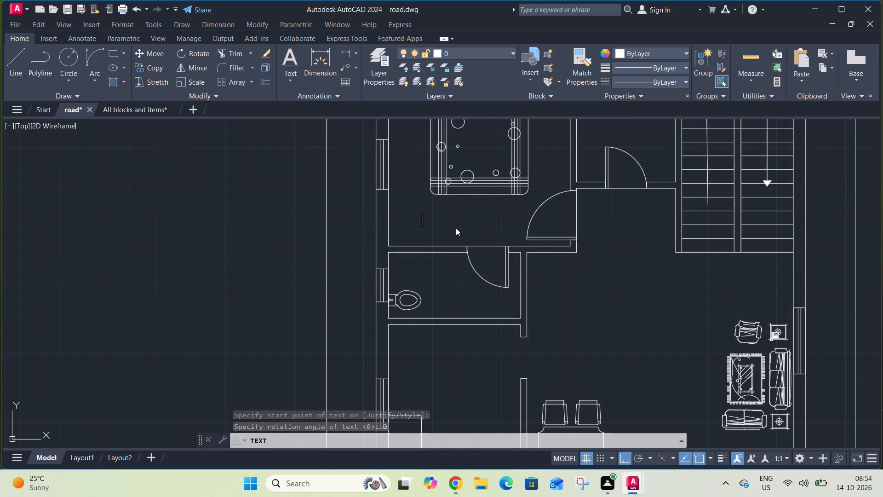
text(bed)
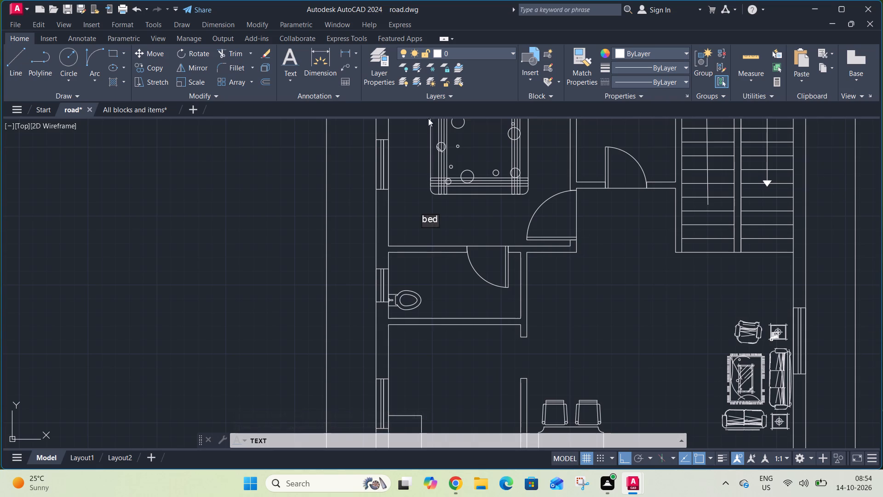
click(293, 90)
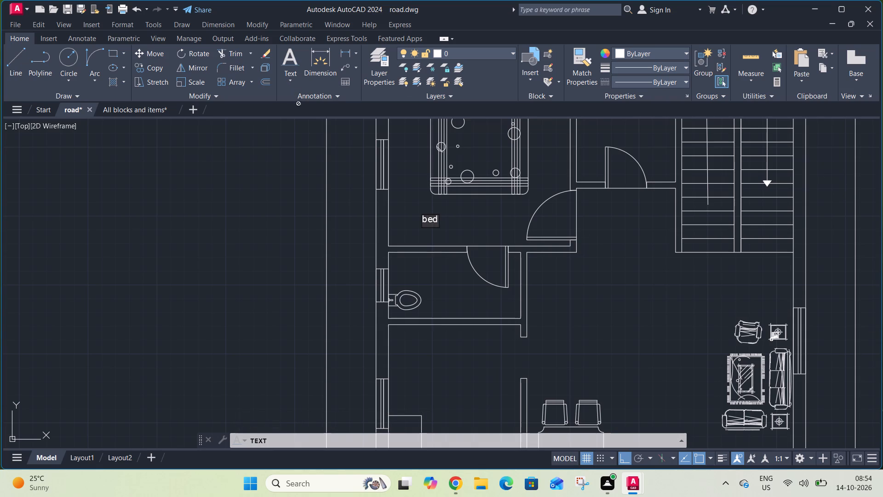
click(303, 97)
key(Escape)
Set the current text style to ARIAL.
click(305, 96)
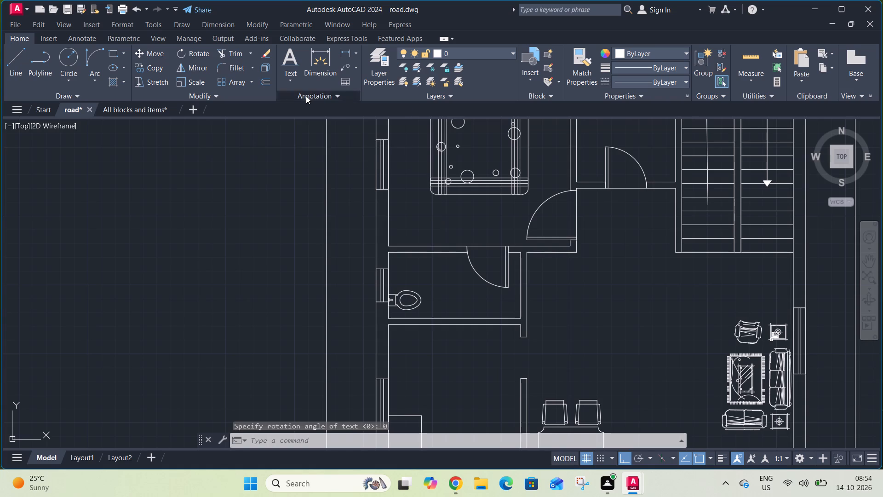
click(323, 110)
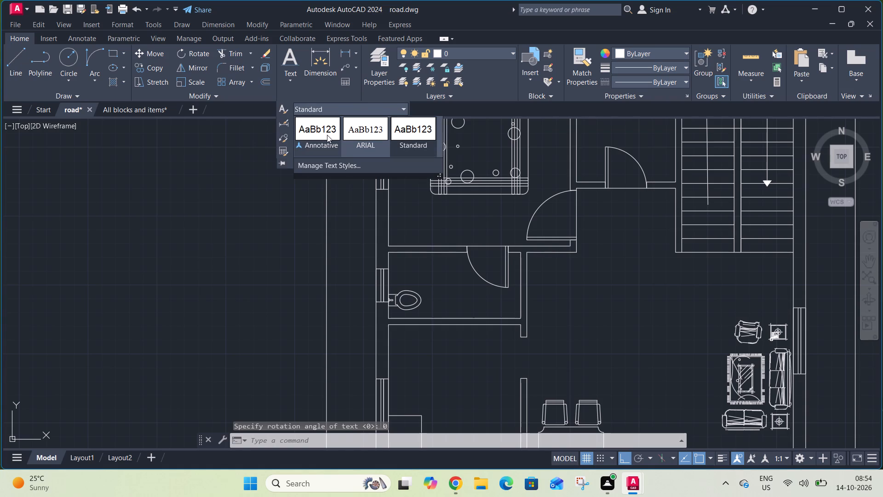
click(366, 139)
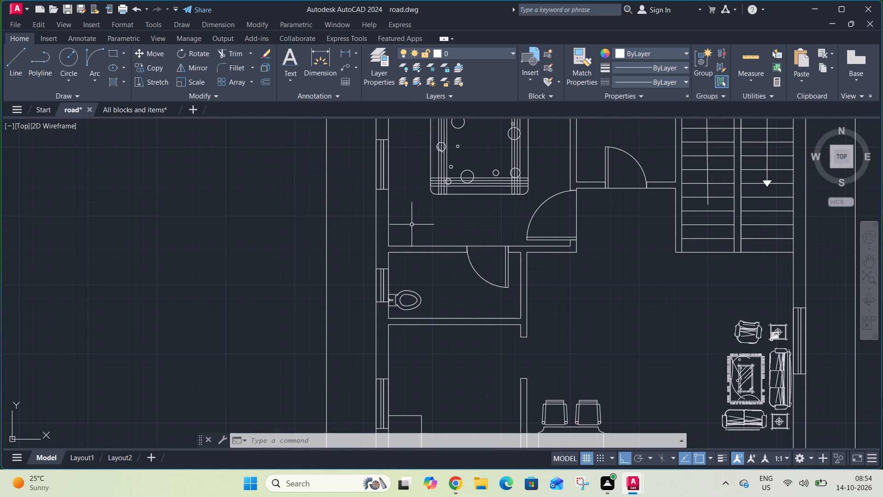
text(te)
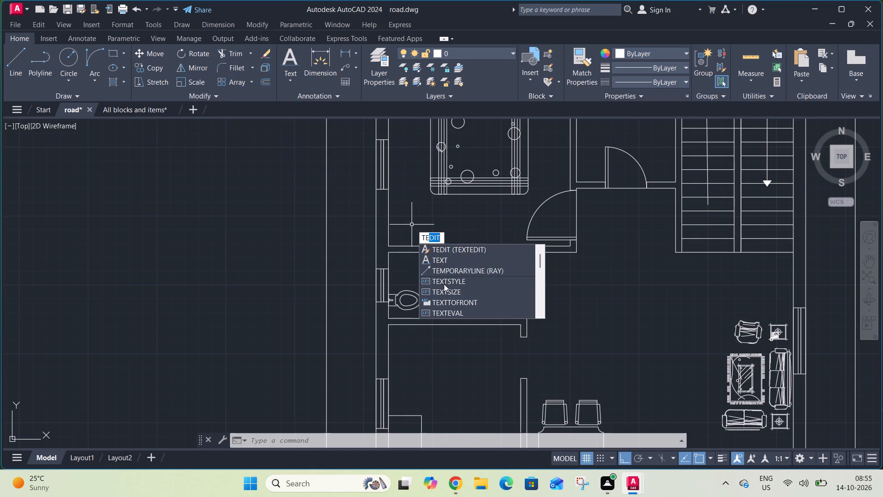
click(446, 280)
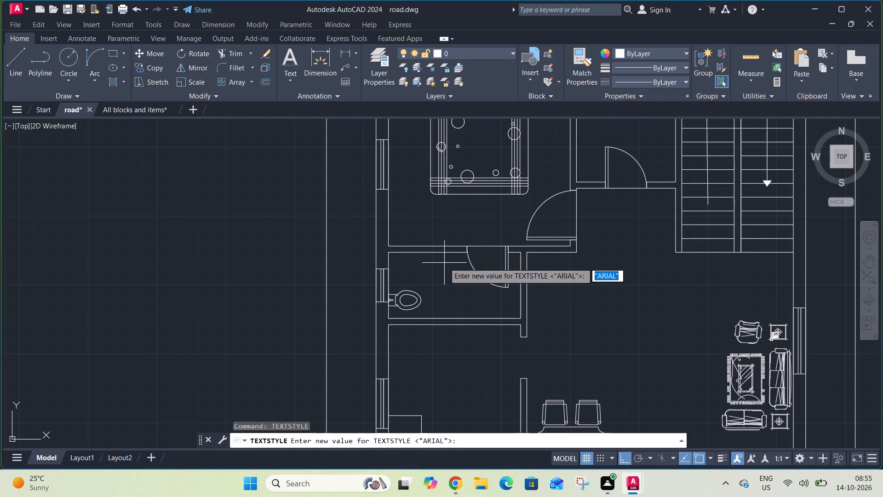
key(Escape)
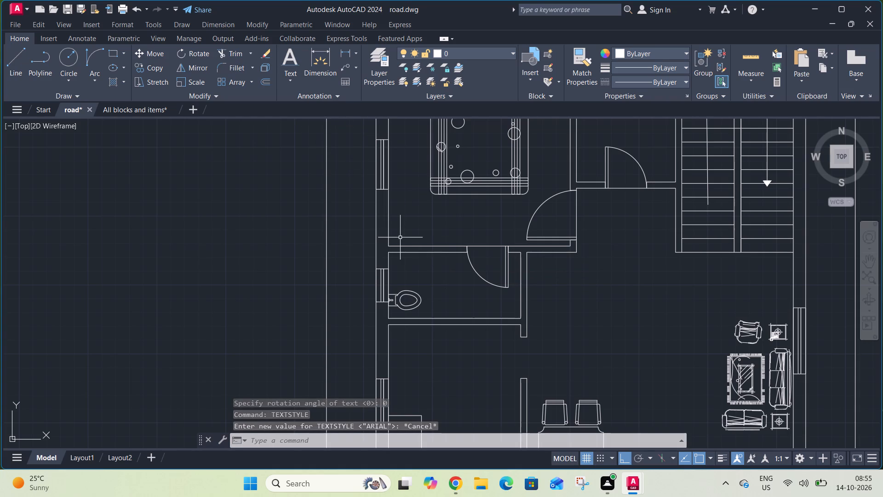
Place single-line text at 0° rotation below the bed, reading BED ROOM with 11'X10' on a second line.
click(281, 85)
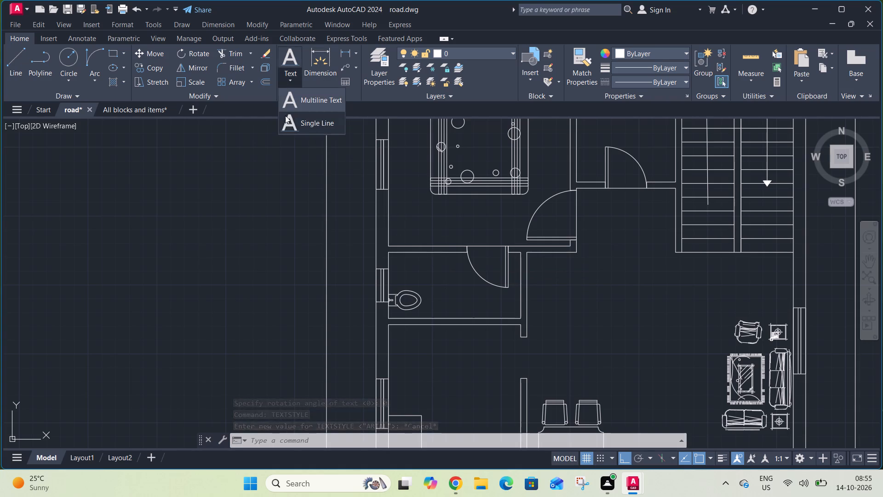
click(288, 121)
click(424, 218)
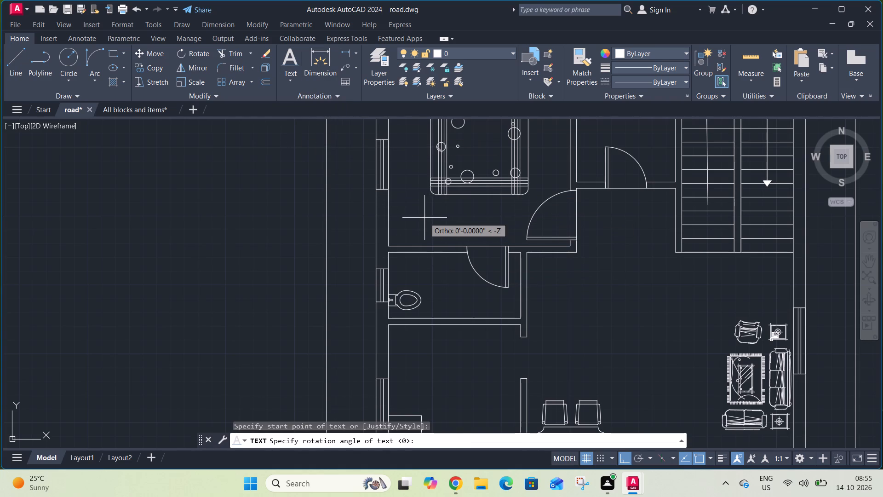
key(0)
key(Return)
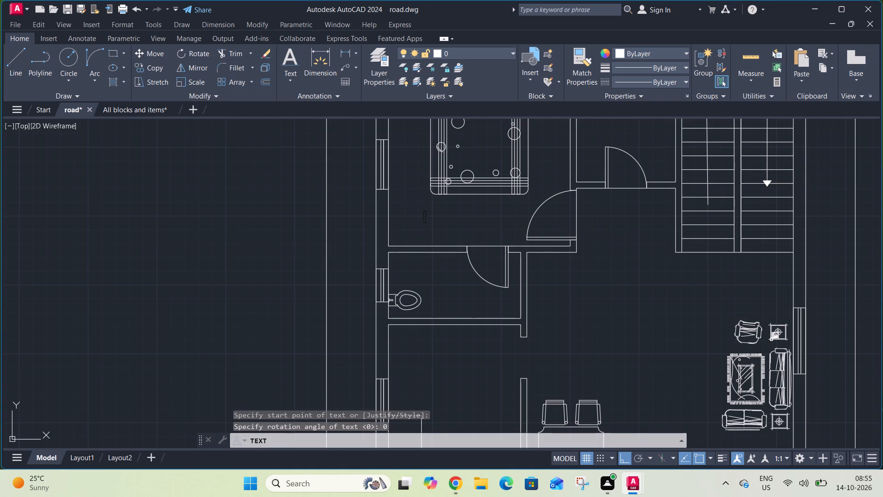
key(b)
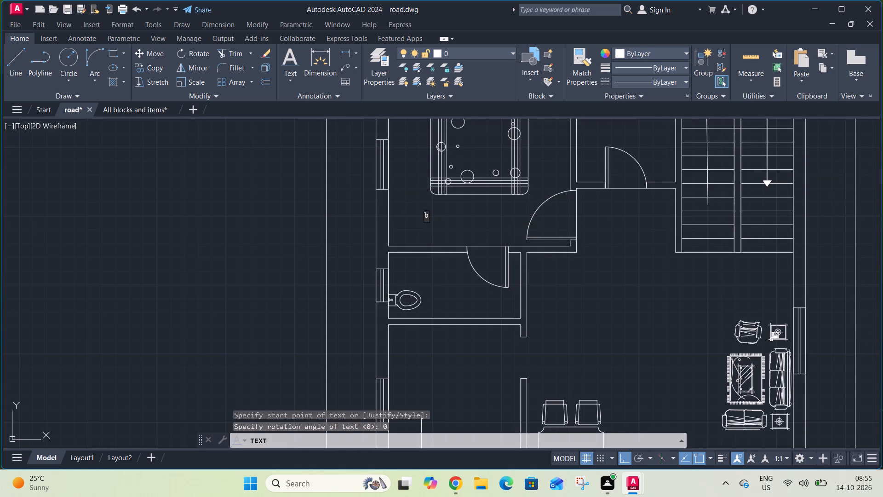
key(BackSpace)
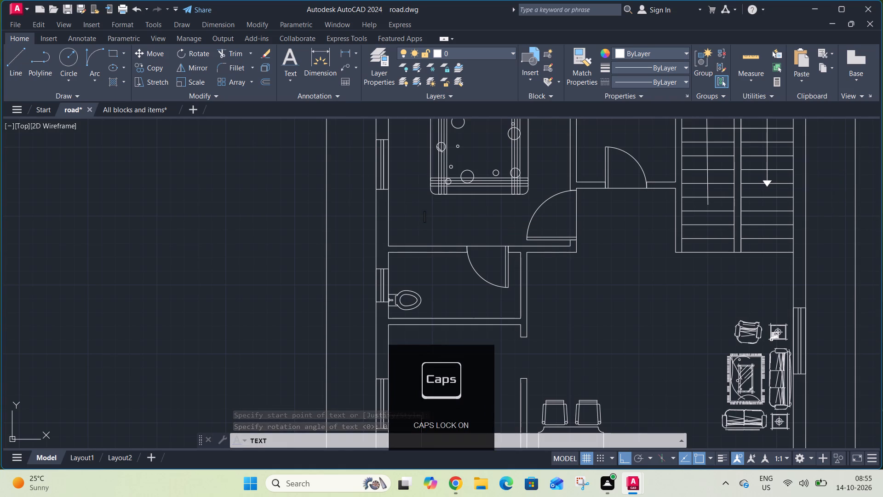
text(BED)
key(space)
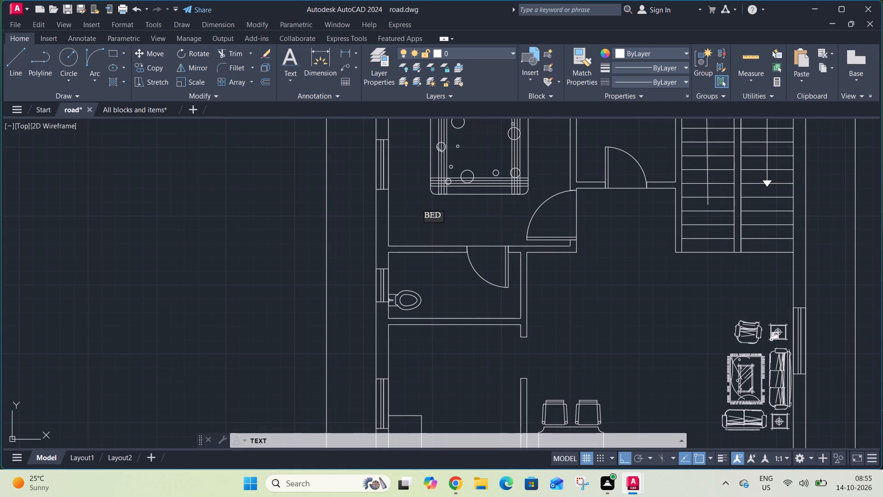
key(space)
text(ROOM)
key(Return)
text(11')
key(x)
text(10')
Label the small room between bedroom and staircase PUJA, with 6'X6' on a second line.
scroll(430, 229, down, 2)
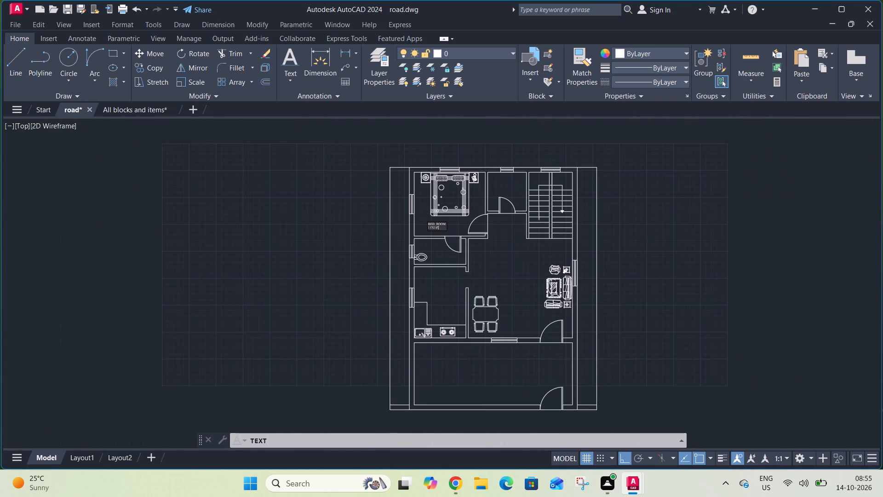
scroll(510, 183, up, 2)
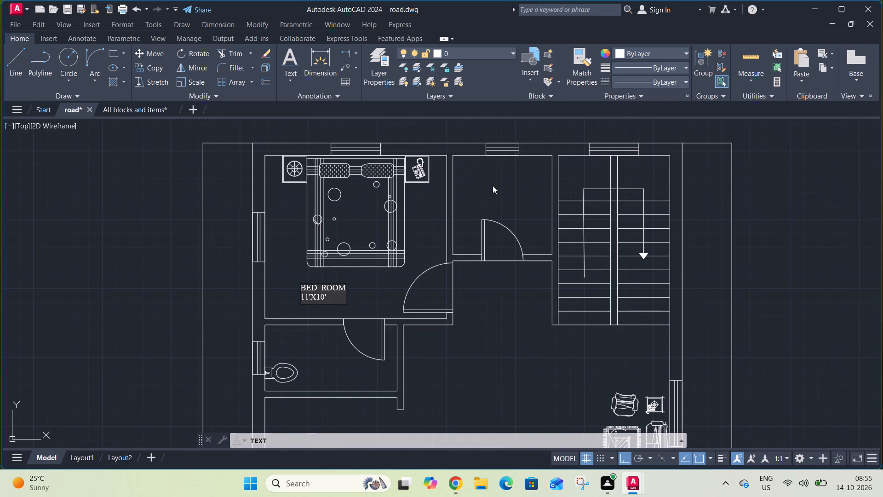
click(493, 185)
text(PUJA)
key(Return)
text(6')
text(X6')
Label the open hall area LIVING & DINING, with 16'-9"X15'-6" on a second line.
scroll(475, 191, down, 1)
middle_drag(491, 280, 479, 259)
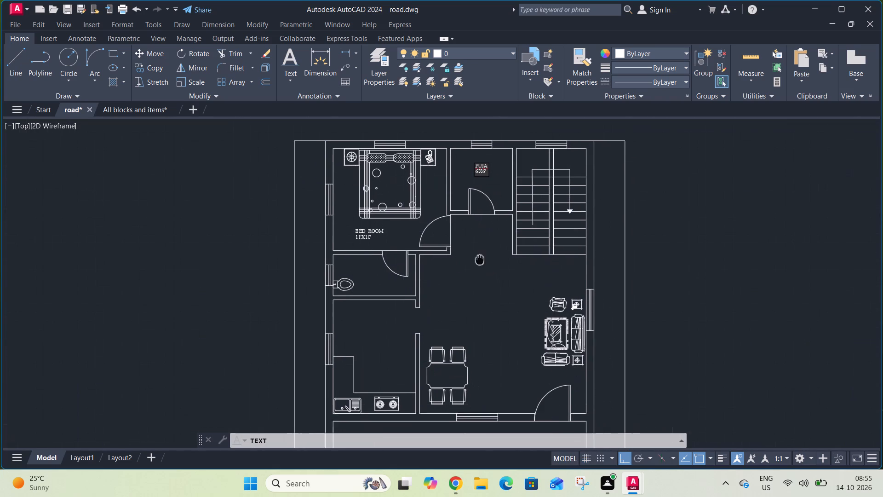
middle_drag(479, 259, 476, 256)
scroll(463, 290, up, 1)
click(468, 307)
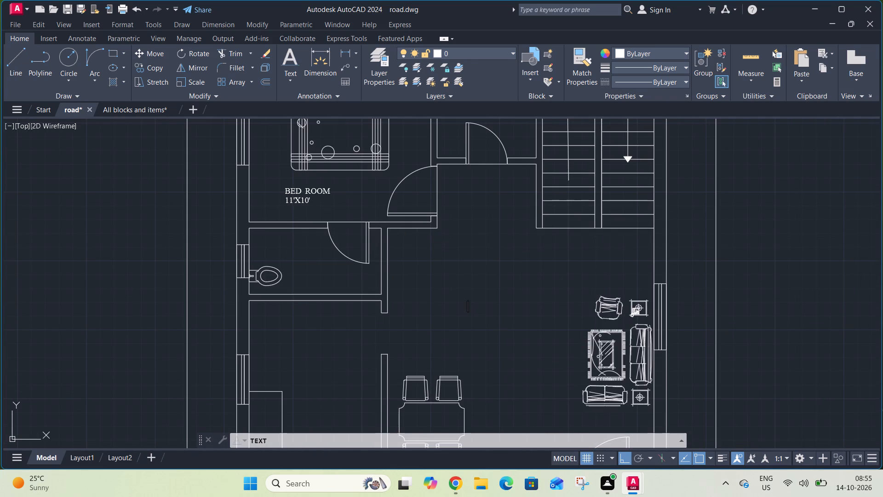
text(LIVING)
key(space)
text(&)
key(space)
text(DINING)
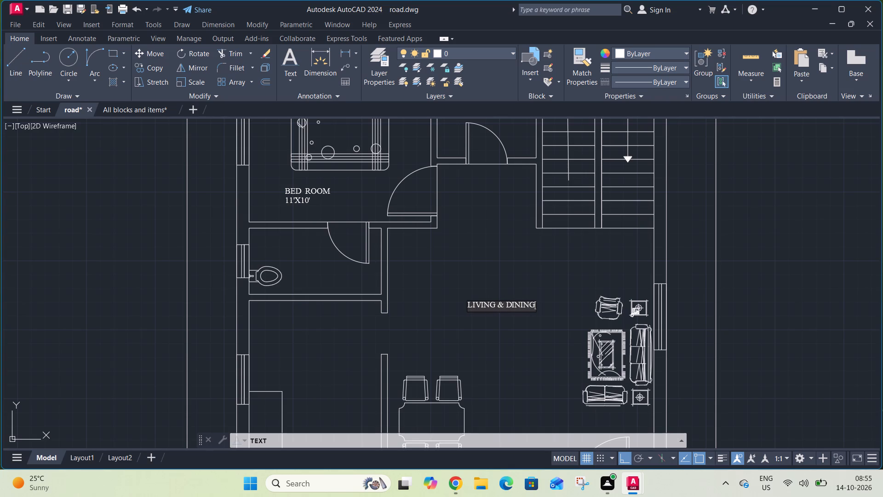
key(space)
key(Return)
key(space)
text(16)
text('-9"X)
text(15'-6")
Label the small room below the bedroom TOILET beside the WC, with 8'X4' on a second line.
scroll(438, 329, down, 1)
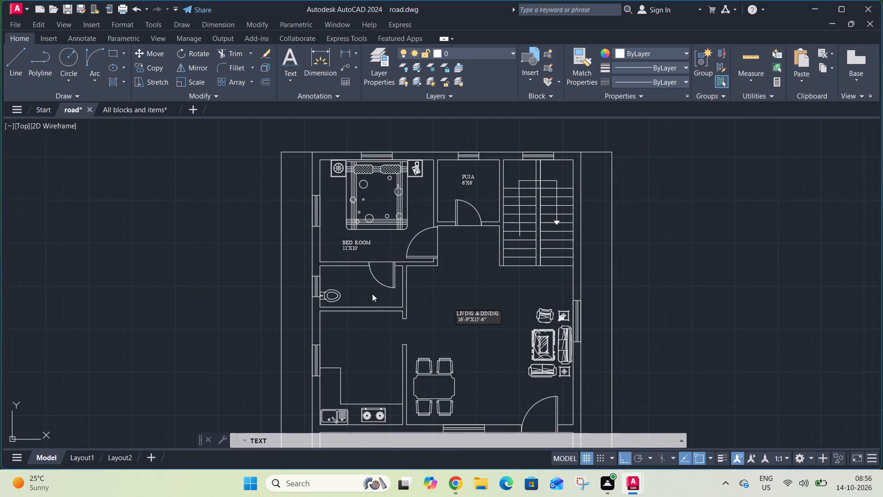
scroll(360, 289, up, 1)
click(350, 290)
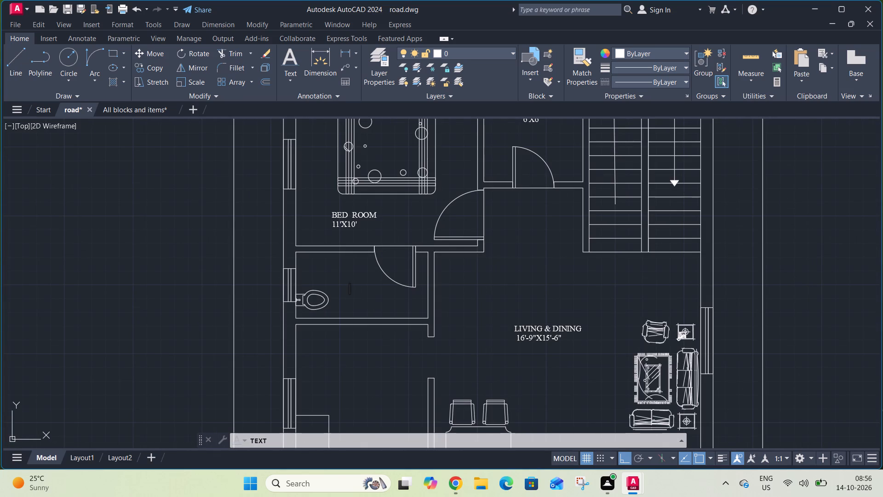
text(TOILET)
key(Return)
key(space)
key(space)
text(8')
text(X4)
key(apostrophe)
Label the room with the sink and stove KITCHEN, with 8'X11' on a second line.
scroll(352, 287, down, 2)
scroll(351, 332, up, 2)
click(351, 329)
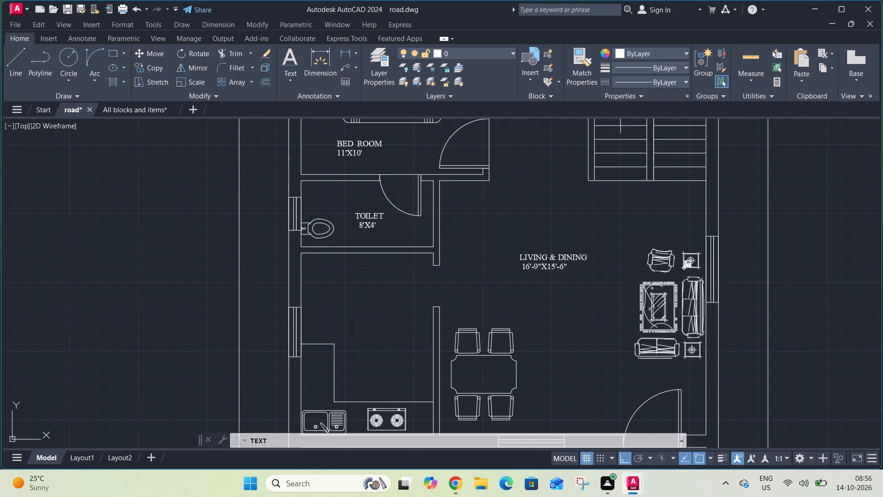
text(KITCHEN)
key(Return)
text(8'X)
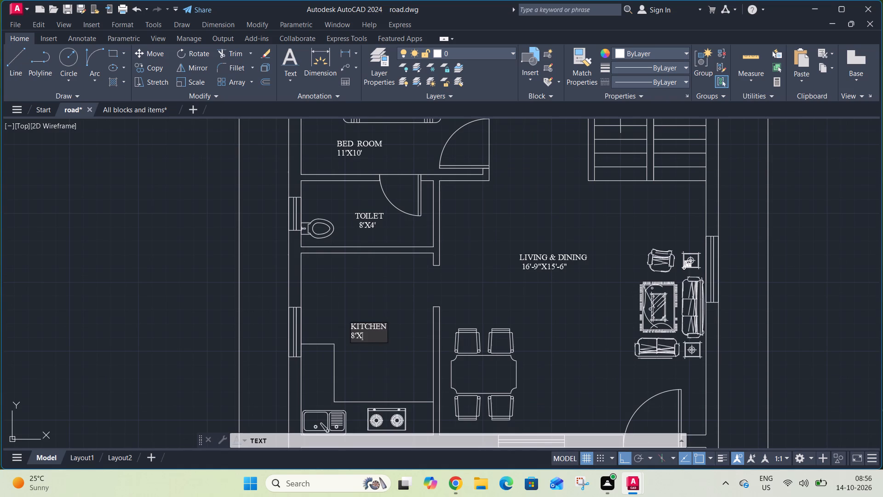
text(11')
Label the large empty front room below the kitchen and dining area PORTICO, with 16'X10' on a second line.
scroll(366, 324, down, 2)
middle_drag(413, 380, 413, 381)
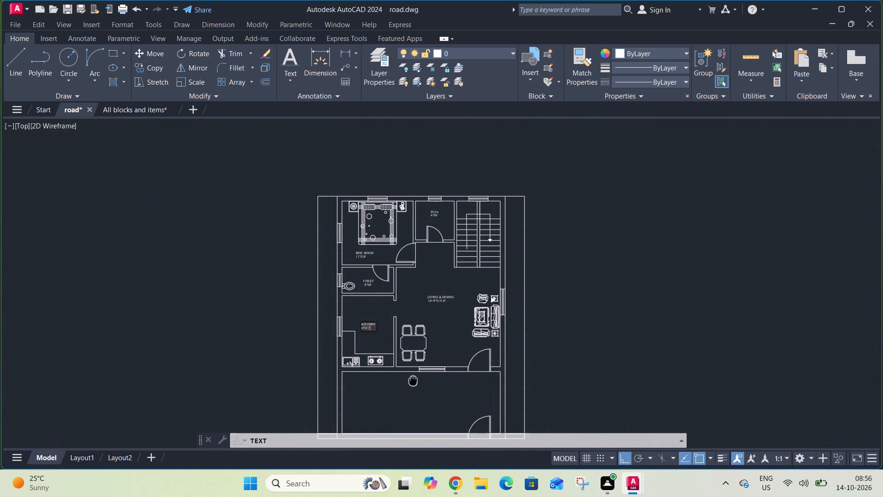
middle_drag(413, 381, 396, 348)
scroll(383, 365, up, 2)
click(383, 365)
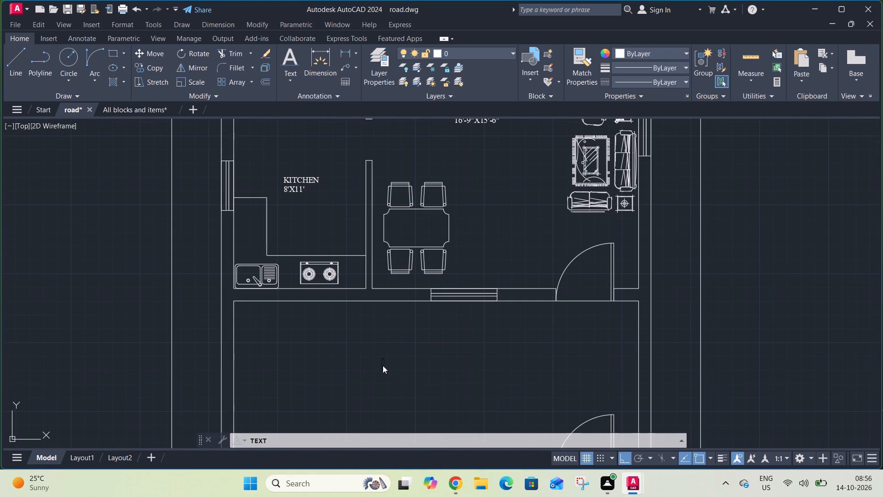
text(POR)
text(TI)
text(CO)
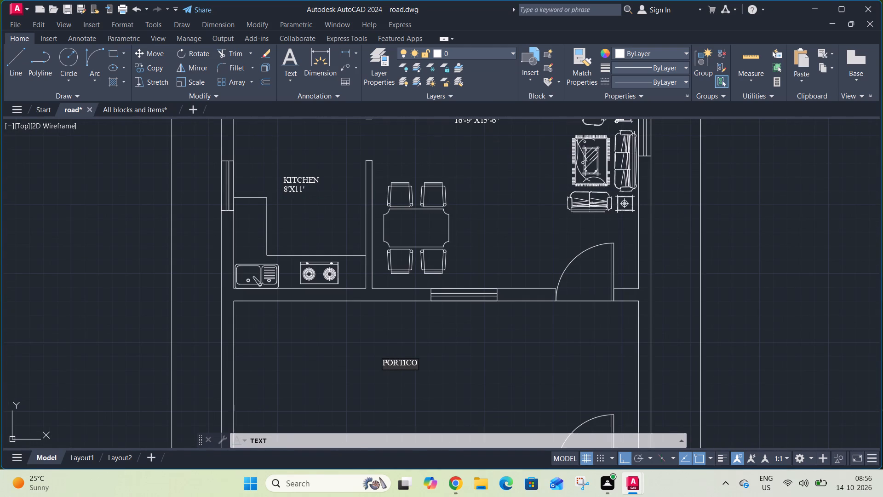
key(Return)
text(16')
text(X10')
Label both main doors MD: the one between living area and portico, and the one in the portico's front wall.
scroll(385, 327, down, 2)
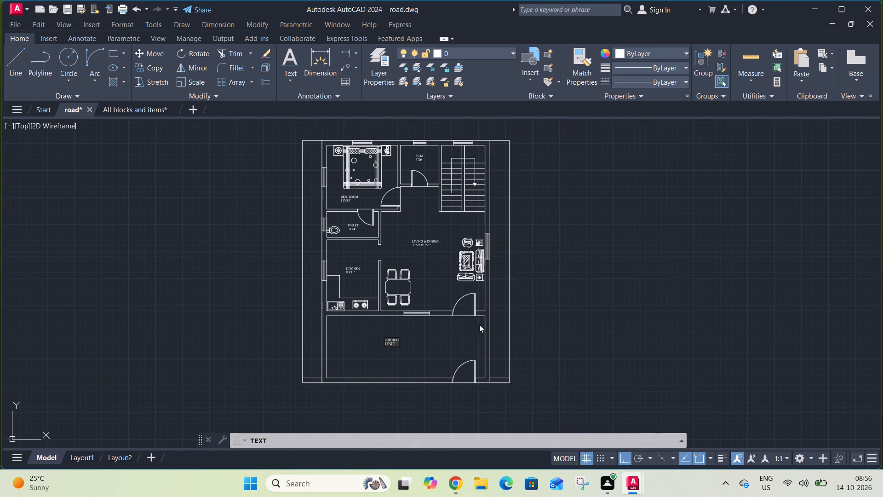
scroll(470, 306, up, 2)
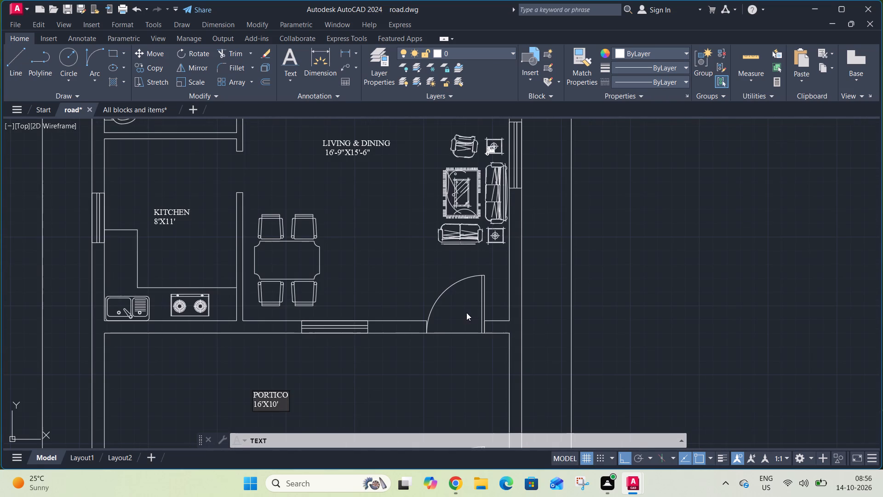
click(446, 341)
text(MD)
scroll(446, 341, down, 1)
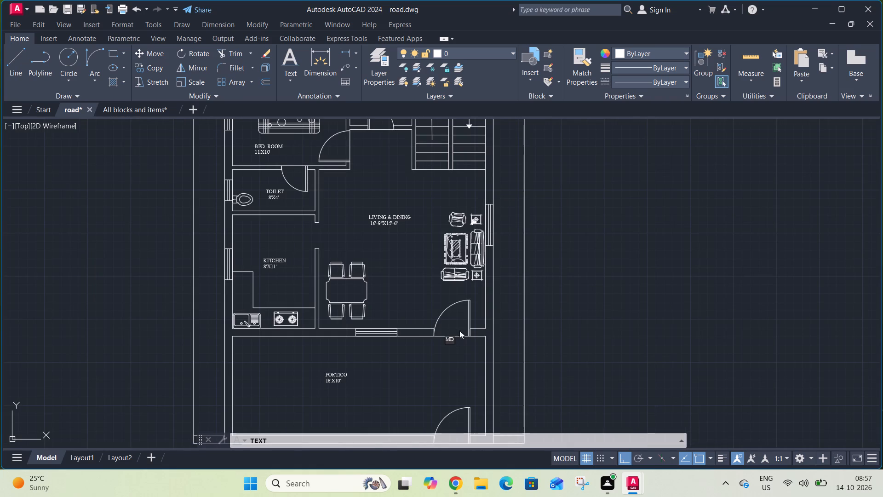
scroll(460, 347, down, 1)
middle_drag(460, 347, 459, 286)
scroll(446, 358, up, 2)
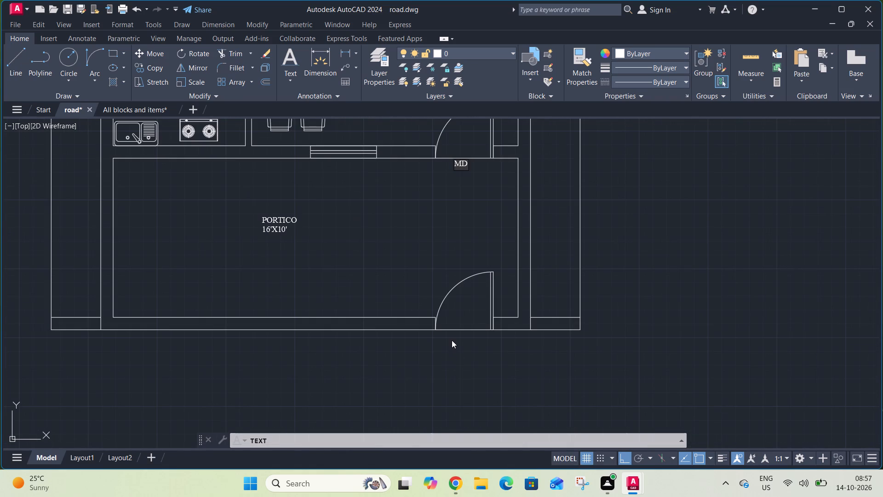
click(452, 321)
text(MD)
Label the wall opening between the kitchen and the living area O.
scroll(452, 322, down, 2)
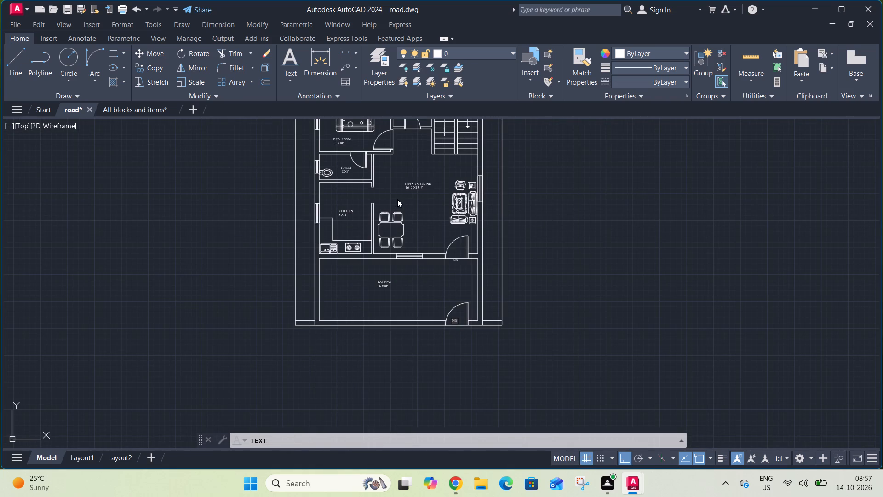
scroll(374, 191, up, 2)
click(367, 199)
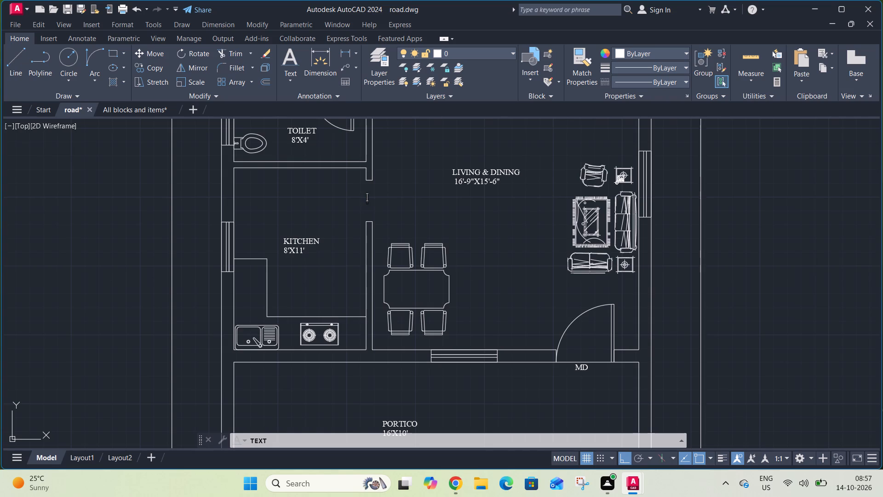
key(o)
Label the bedroom door D, the toilet door D1 and the puja room door PD.
scroll(383, 211, down, 2)
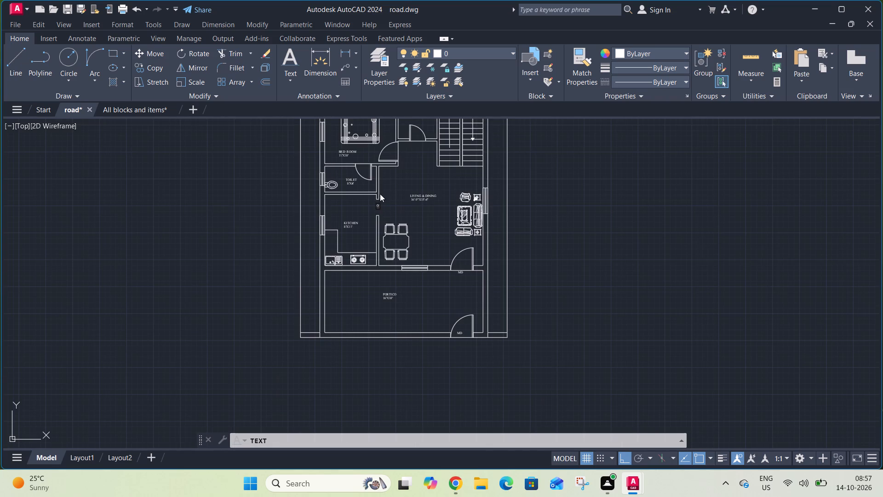
middle_drag(364, 152, 373, 172)
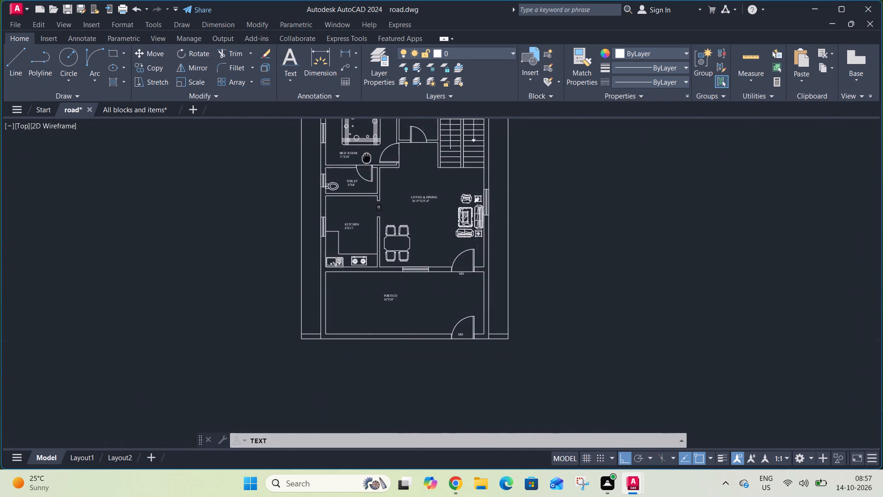
middle_drag(373, 172, 396, 240)
scroll(424, 237, up, 3)
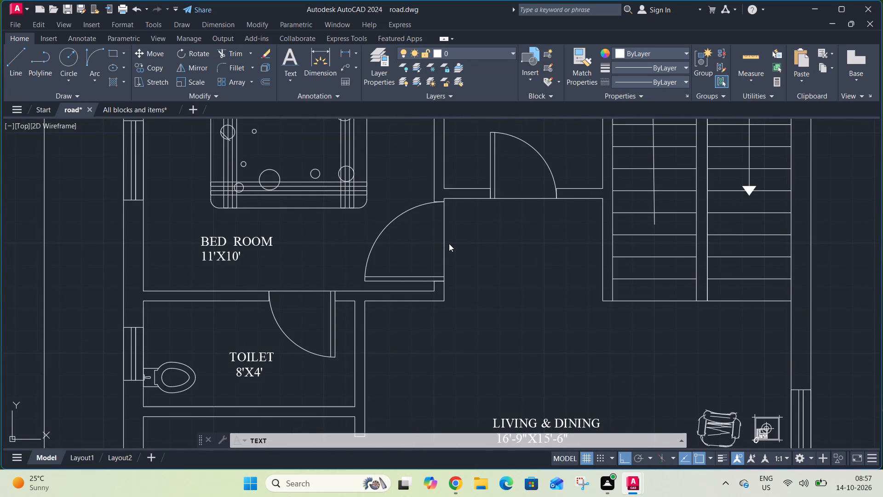
click(449, 243)
key(d)
click(304, 283)
text(D1)
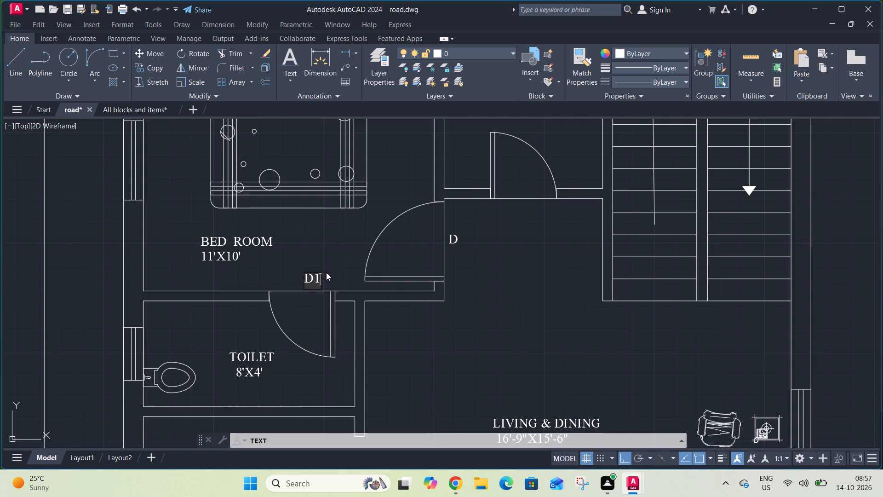
click(516, 205)
click(513, 214)
key(p)
key(d)
Label three windows W: the living area's outer-wall window, the one between living area and portico, and the kitchen window.
scroll(506, 220, down, 2)
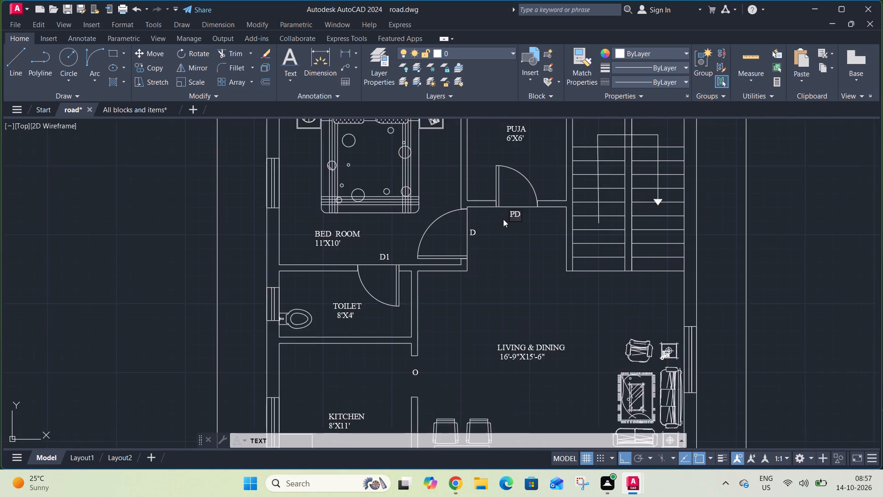
scroll(503, 219, down, 1)
scroll(579, 265, up, 2)
click(589, 283)
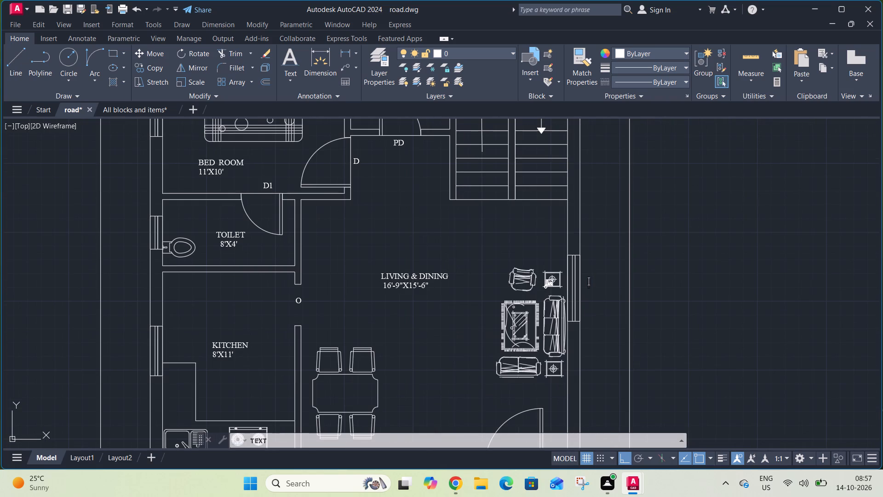
key(w)
scroll(583, 274, down, 2)
scroll(507, 347, up, 3)
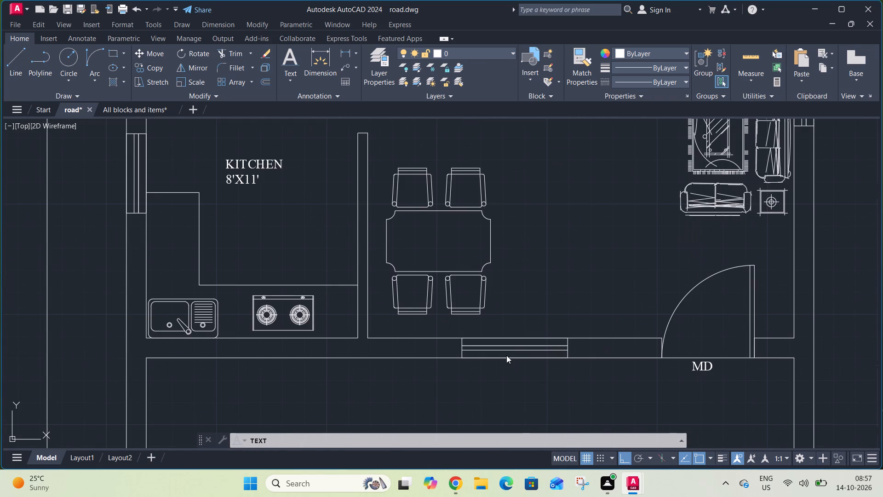
click(505, 364)
click(504, 373)
key(w)
scroll(514, 370, down, 2)
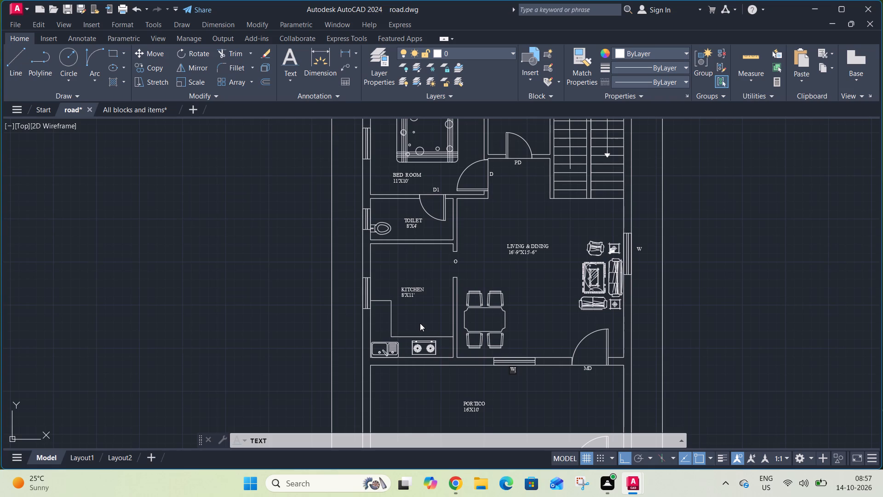
click(353, 294)
key(w)
Label the toilet's window V and both bedroom windows, in the side and rear walls, W.
scroll(355, 297, down, 1)
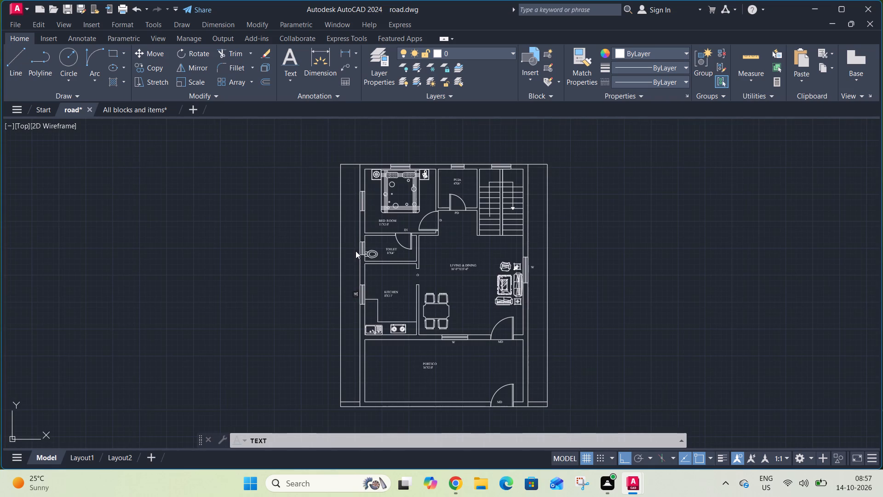
scroll(355, 249, up, 1)
click(353, 245)
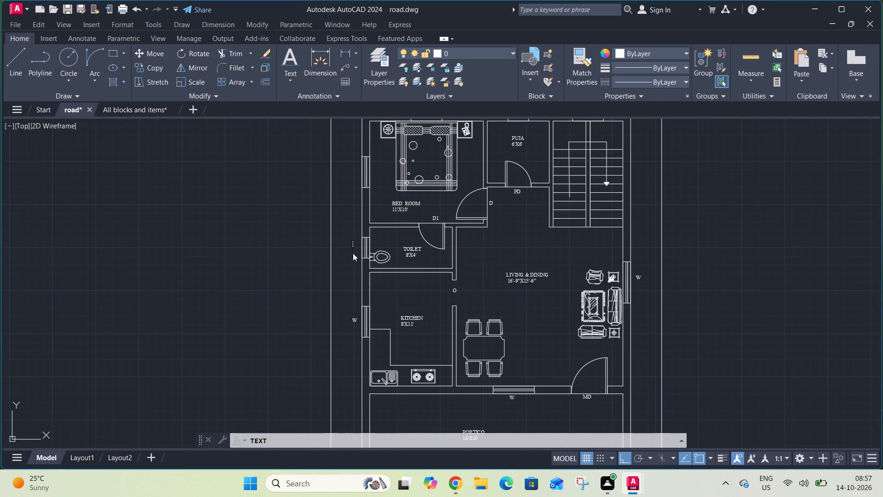
key(v)
click(355, 168)
key(w)
scroll(364, 185, down, 2)
scroll(390, 150, up, 3)
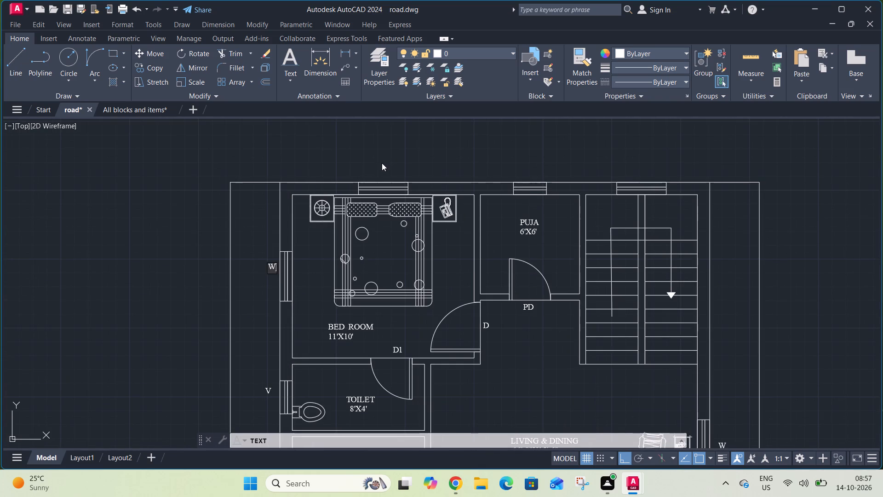
click(378, 173)
key(w)
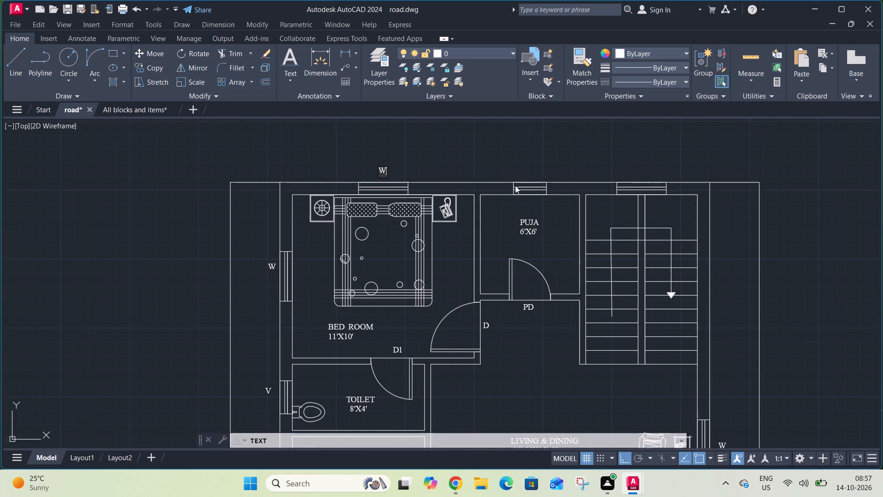
Label the puja room's rear window and the staircase's rear window W, and finish the text command.
click(534, 173)
click(522, 178)
key(w)
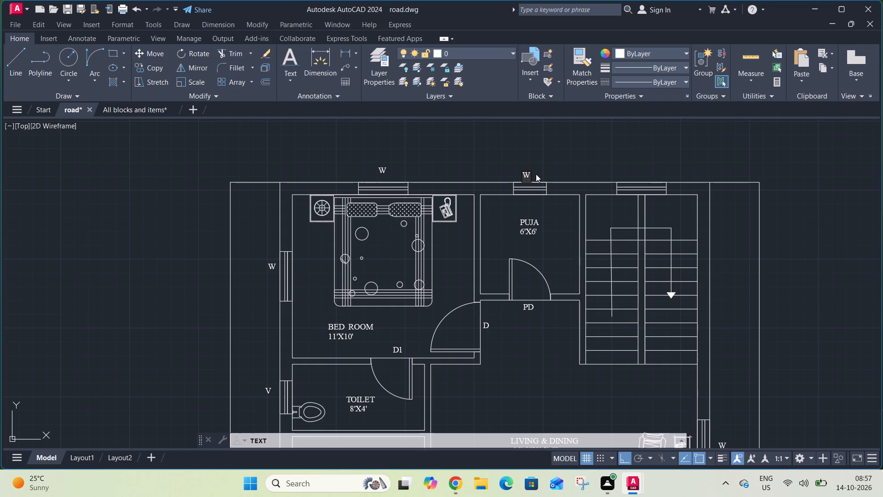
key(BackSpace)
click(526, 174)
key(w)
click(638, 173)
key(e)
key(BackSpace)
key(w)
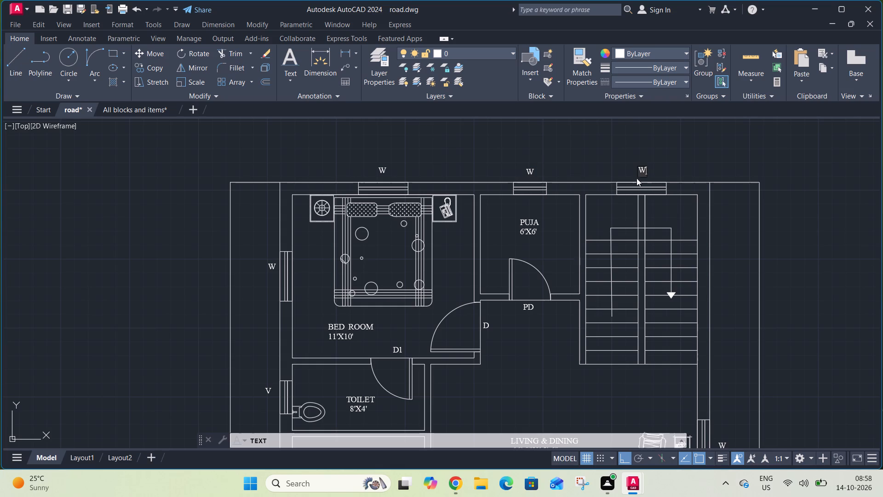
scroll(631, 165, down, 4)
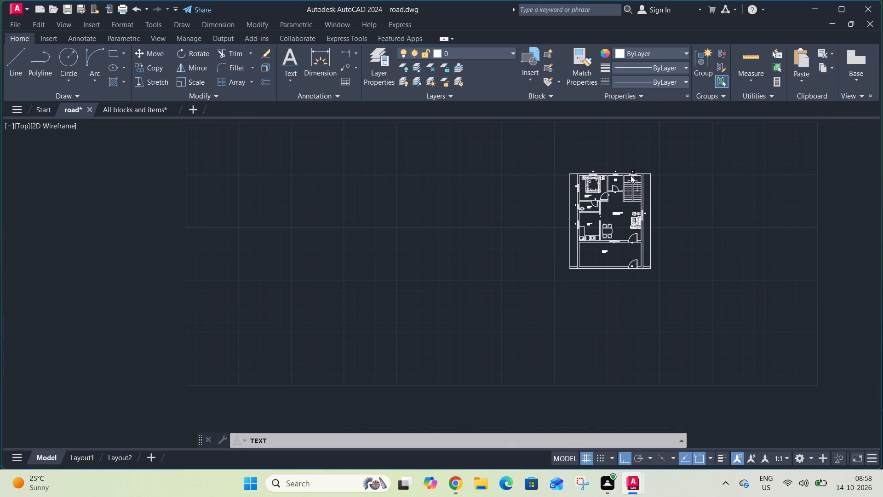
click(659, 219)
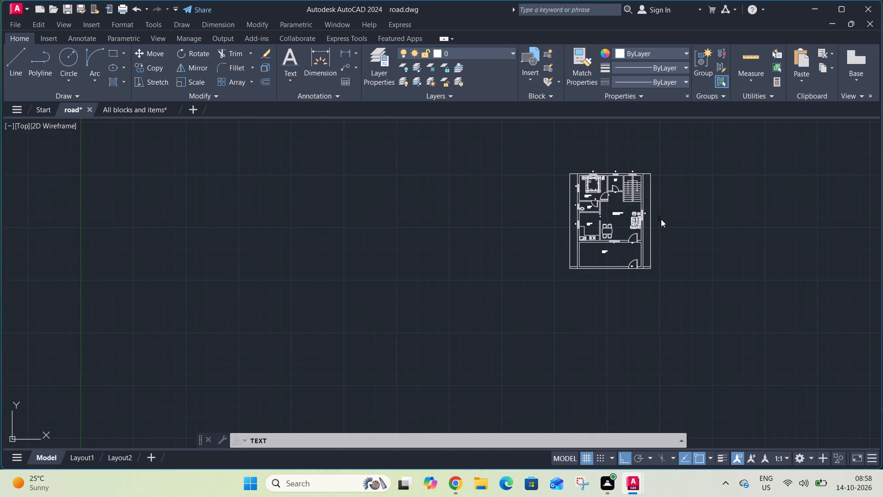
key(Return)
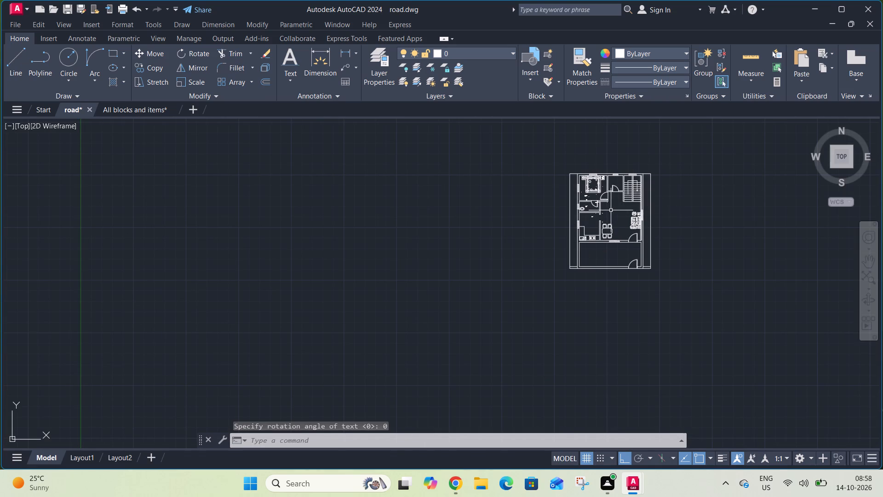
Move the two-line PORTICO 16'X10' label from the kitchen straight down into the portico.
scroll(592, 213, up, 6)
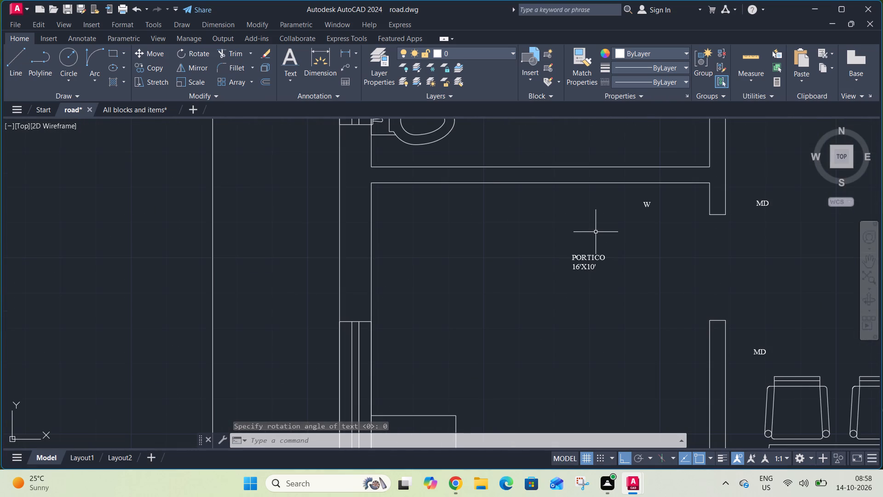
scroll(596, 232, down, 2)
scroll(597, 231, up, 2)
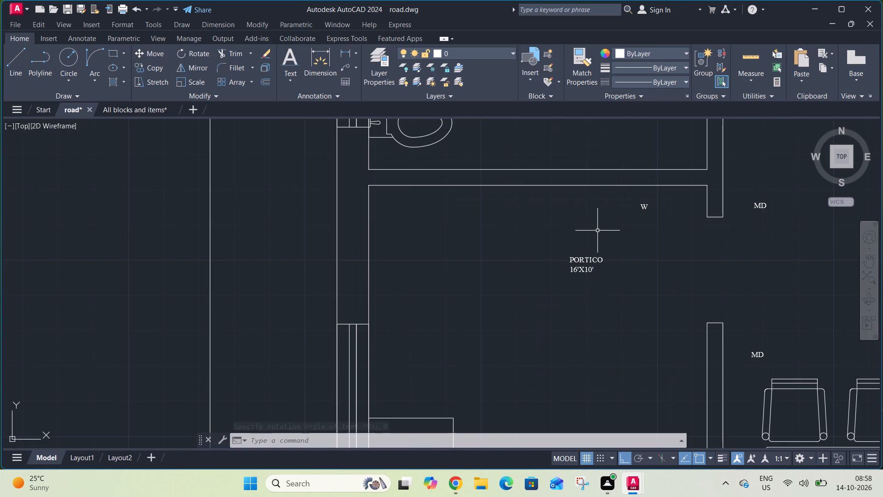
click(614, 240)
click(562, 280)
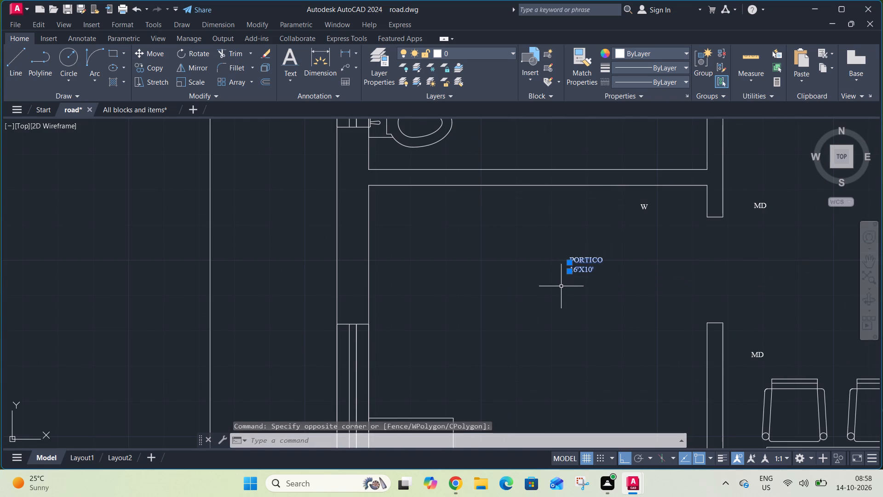
text(M)
key(space)
click(574, 274)
scroll(574, 248, down, 2)
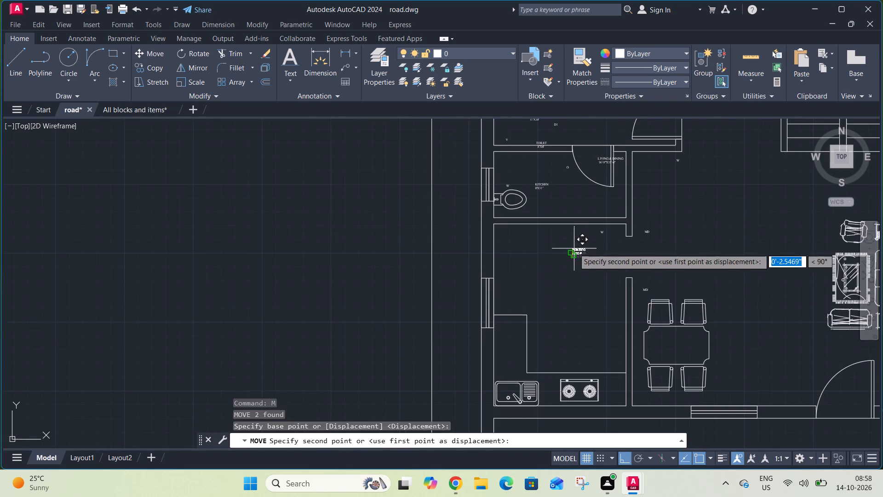
scroll(578, 324, down, 1)
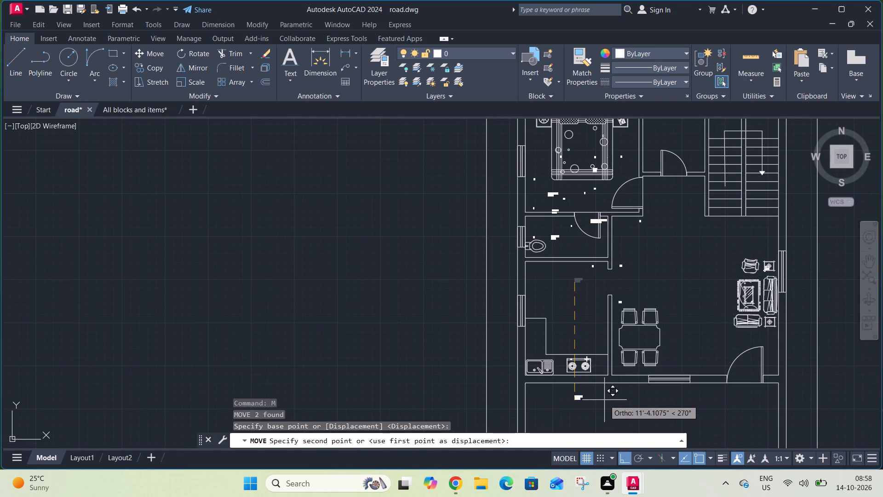
middle_drag(604, 400, 543, 312)
click(560, 347)
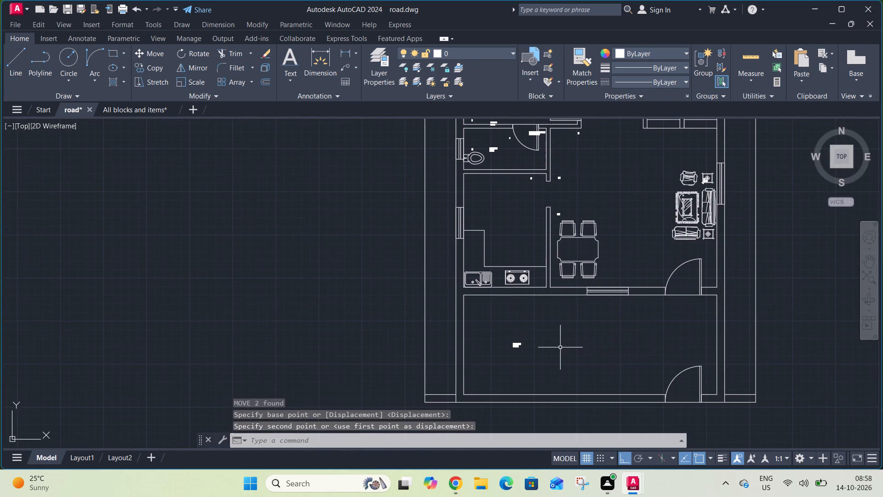
Turn ortho off and move the MD label above the dining table to the portico side of the living-portico door.
scroll(510, 347, up, 3)
scroll(513, 345, down, 2)
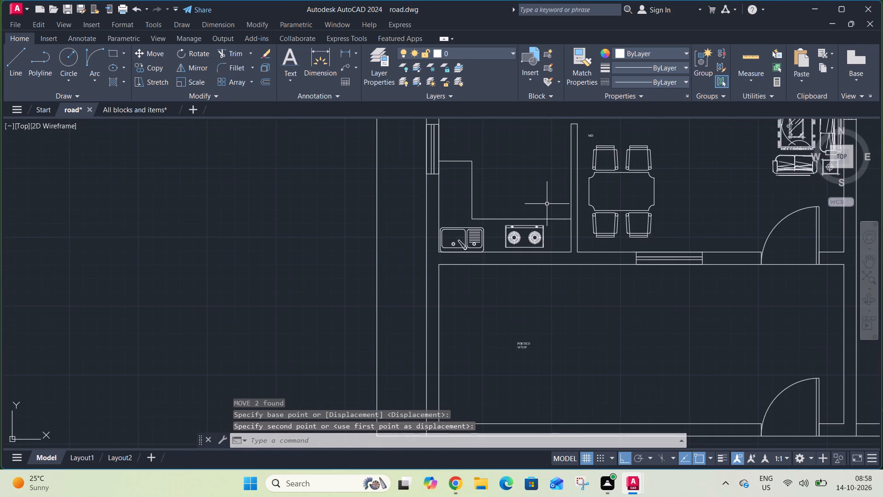
middle_drag(547, 202, 440, 345)
scroll(481, 284, up, 3)
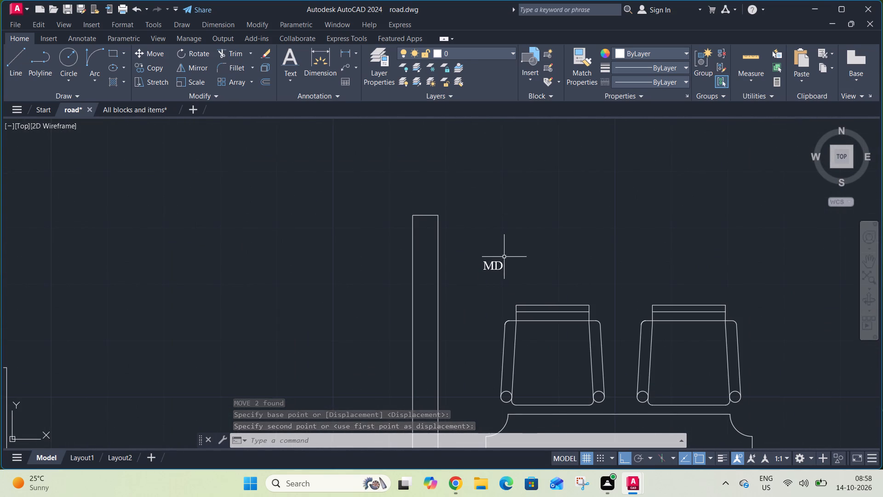
click(507, 254)
click(485, 273)
text(M)
key(space)
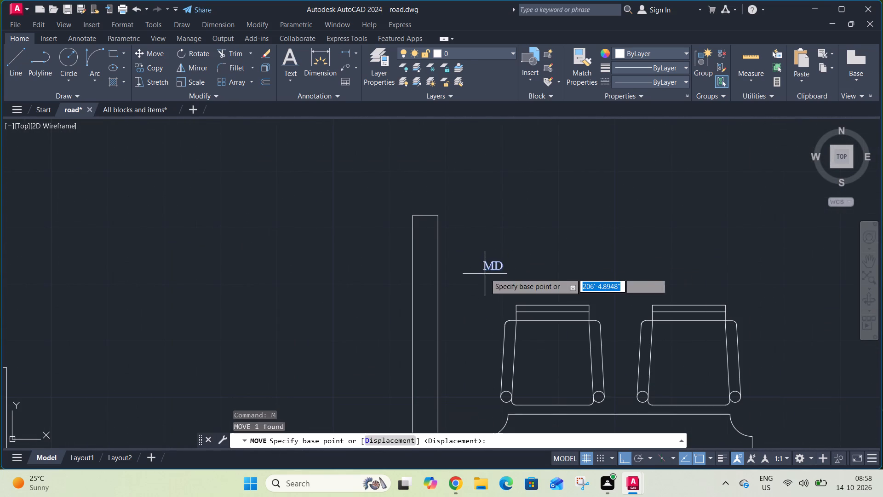
click(487, 269)
scroll(492, 218, down, 3)
scroll(522, 243, down, 1)
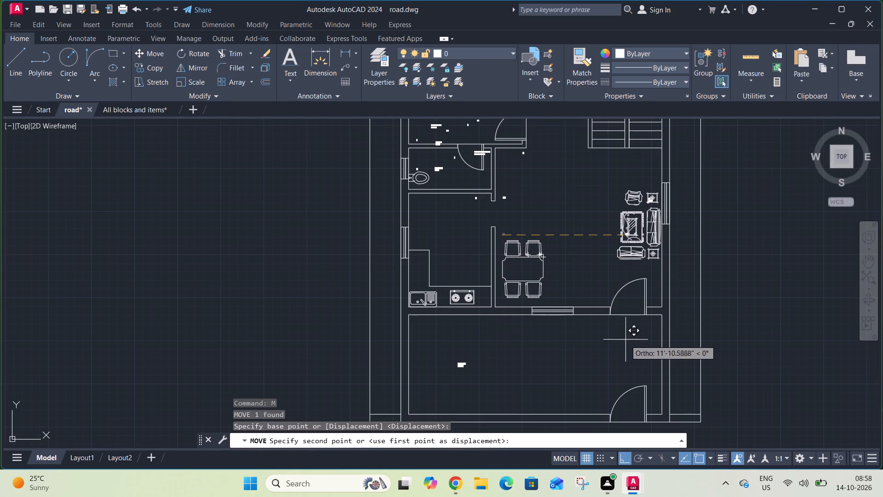
key(F8)
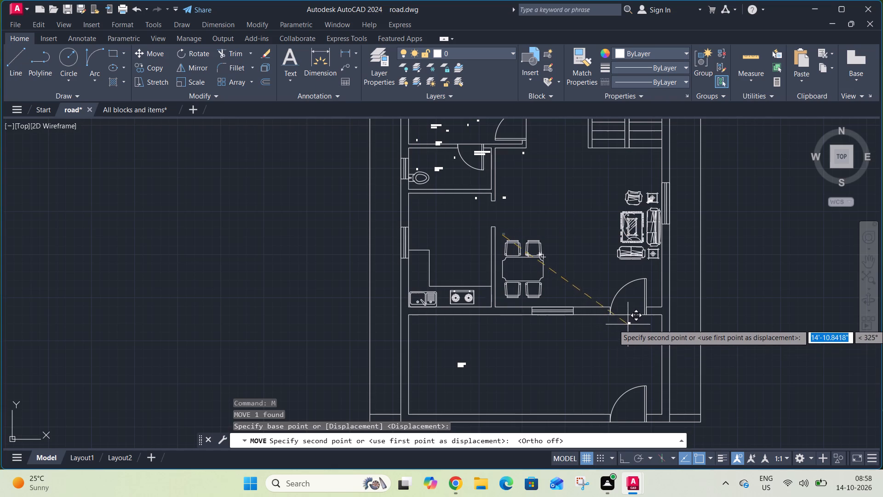
scroll(628, 324, up, 3)
click(626, 306)
Move the remaining MD label, beside the kitchen opening, to just outside the portico's entrance door.
scroll(626, 327, down, 3)
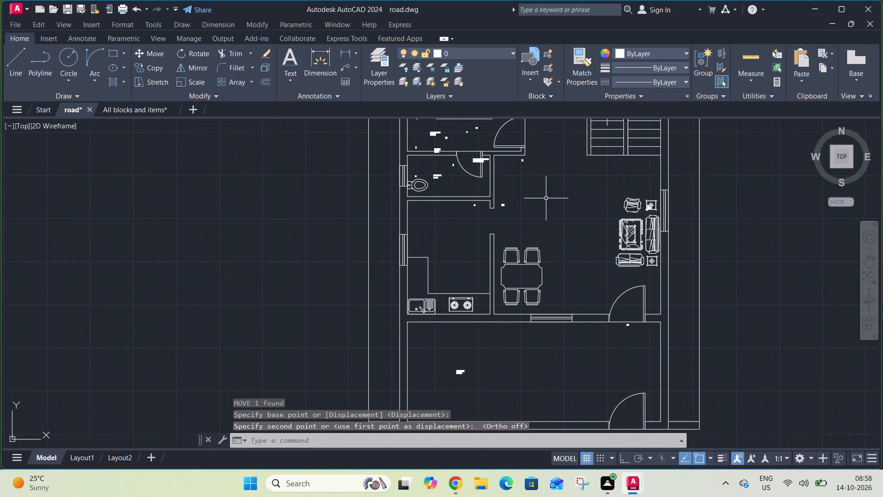
scroll(489, 190, up, 4)
click(628, 248)
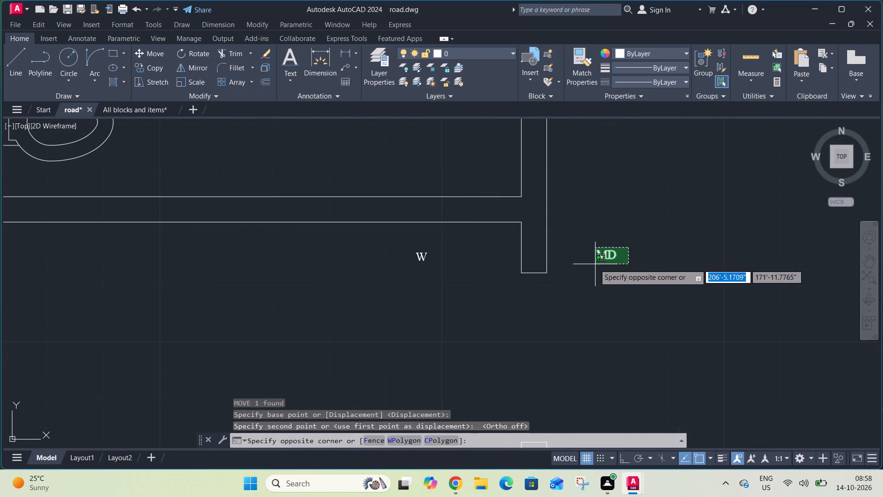
click(590, 267)
text(M)
key(space)
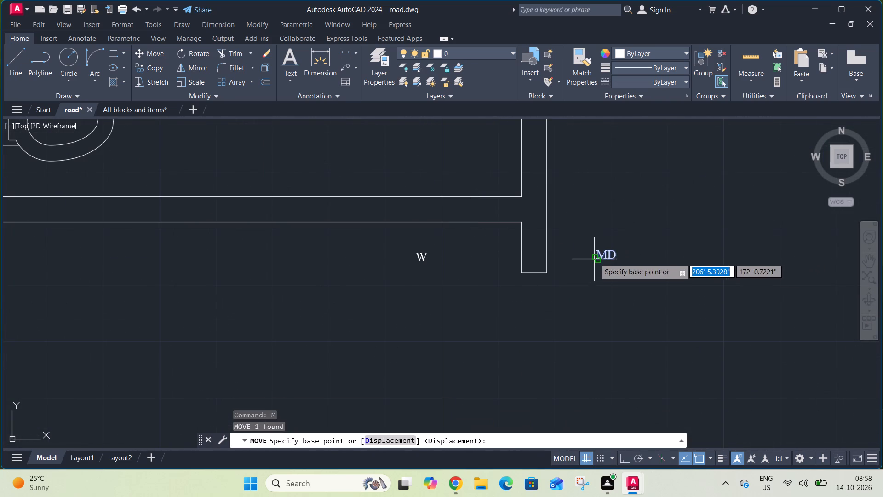
click(595, 259)
scroll(594, 216, down, 5)
scroll(674, 363, up, 4)
click(667, 359)
Move the W label inside the kitchen to the portico side of the window between living area and portico.
scroll(665, 368, down, 4)
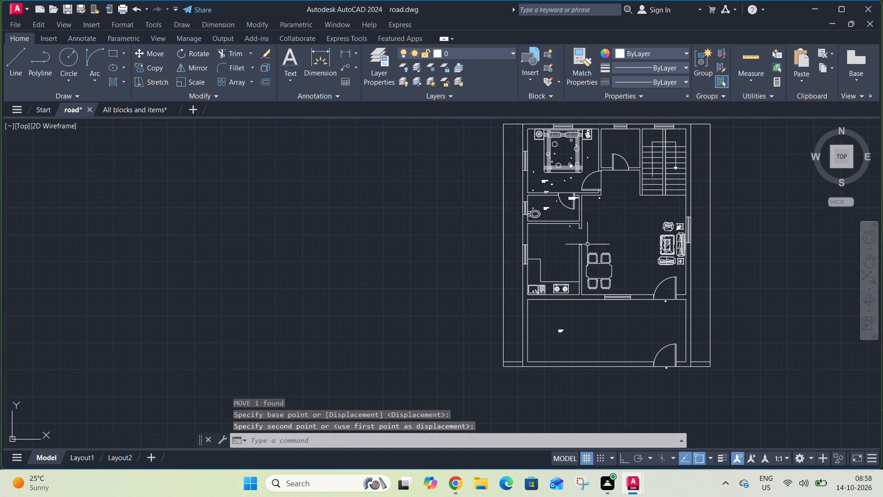
scroll(568, 221, up, 4)
click(593, 245)
click(573, 258)
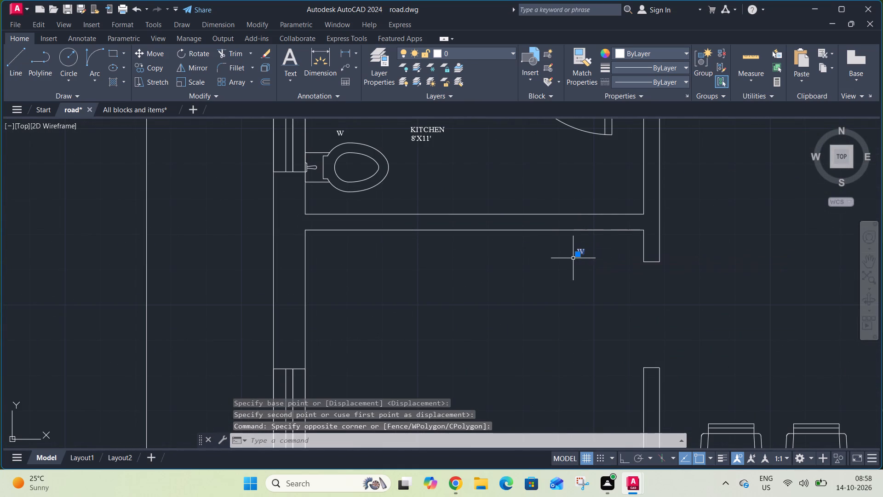
text(M)
key(space)
click(578, 254)
scroll(584, 241, down, 3)
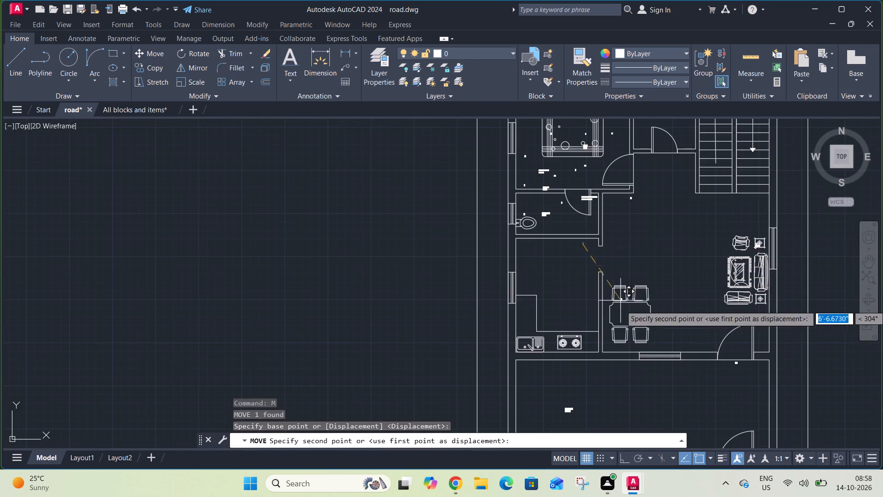
scroll(651, 368, up, 4)
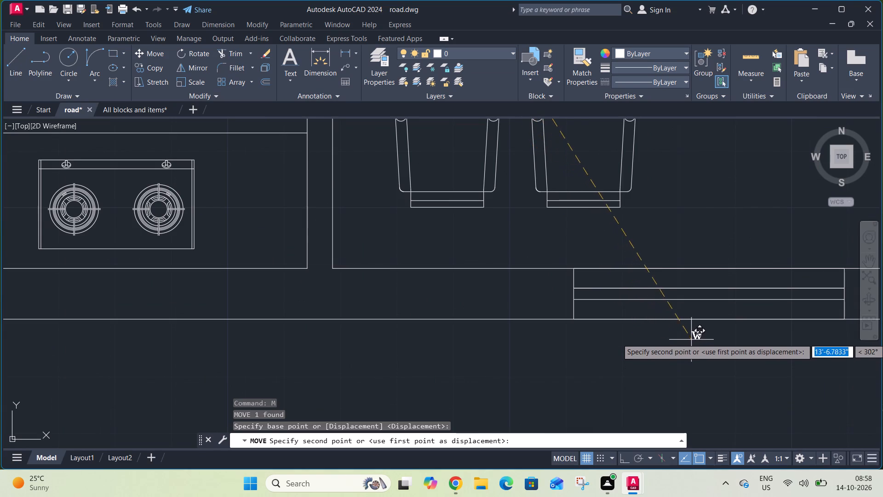
click(694, 334)
Move the W label in the living area near the bedroom corner to just outside the kitchen window.
scroll(693, 347, down, 4)
scroll(663, 180, up, 4)
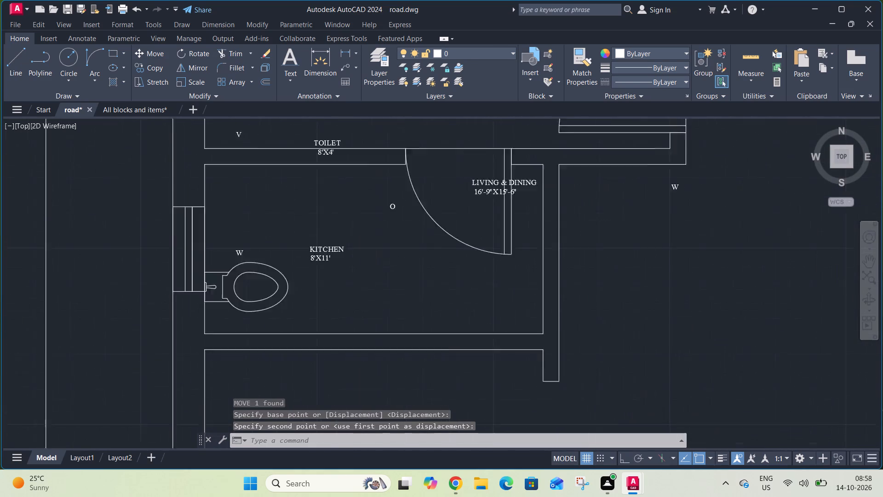
click(693, 176)
click(677, 201)
key(m)
key(space)
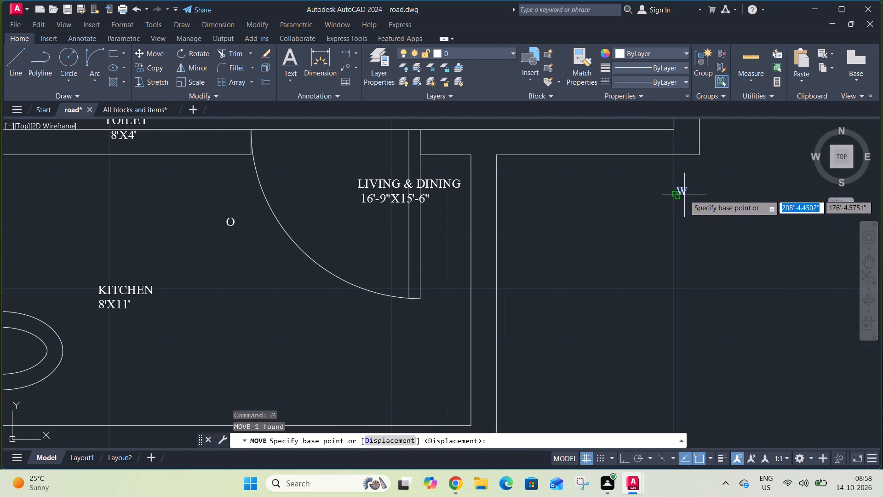
drag(684, 195, 685, 190)
scroll(685, 186, down, 4)
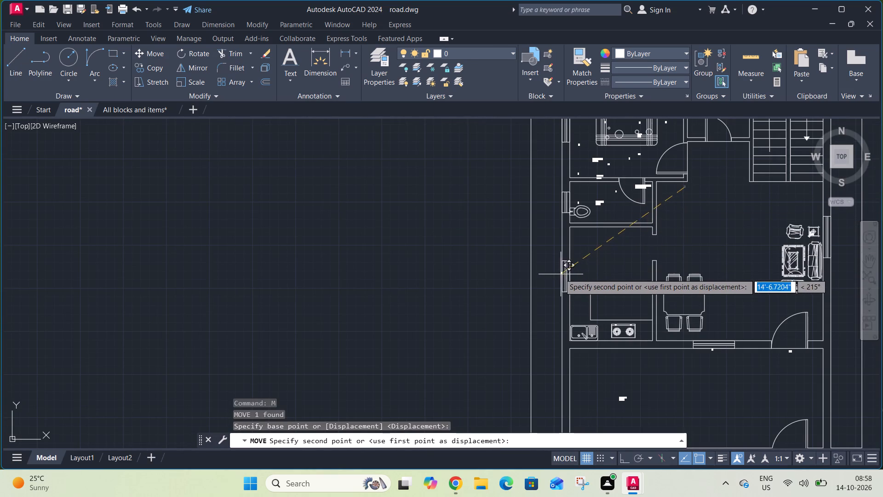
scroll(557, 274, up, 3)
click(558, 278)
Move the two-line KITCHEN 8'X11' label from the toilet down into the kitchen.
scroll(563, 286, down, 3)
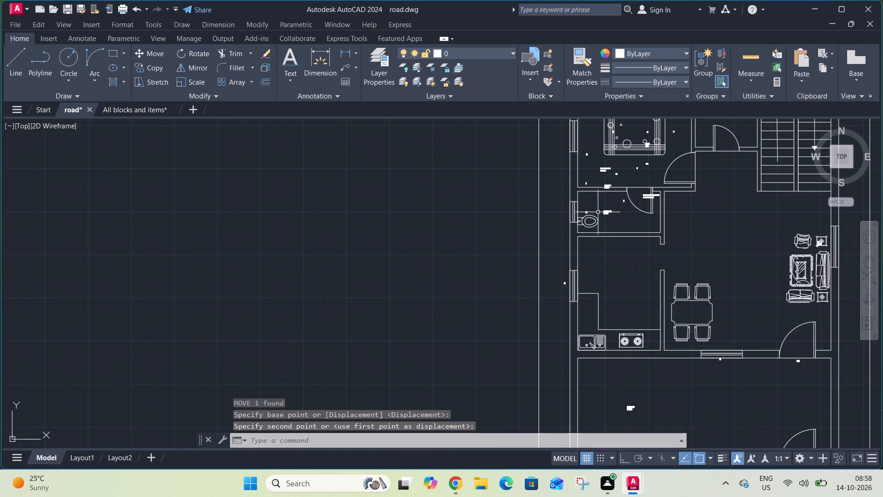
scroll(603, 208, up, 4)
scroll(652, 221, down, 2)
click(659, 215)
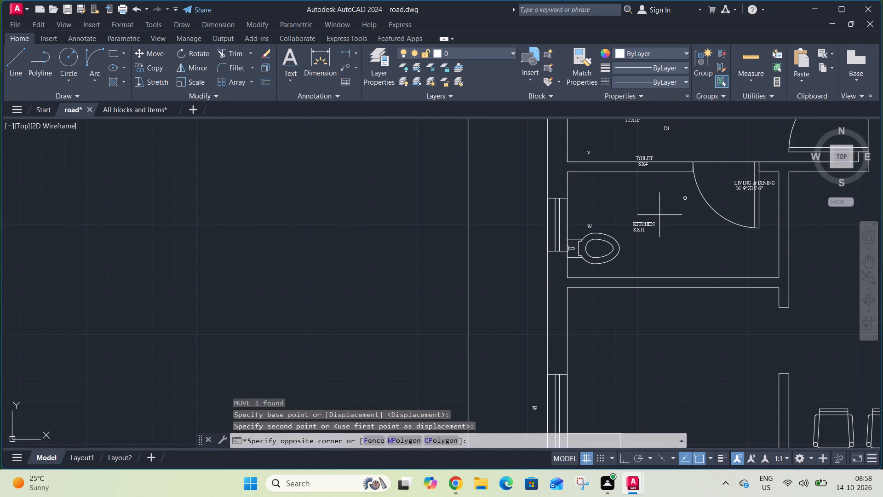
click(634, 237)
key(m)
key(space)
click(641, 220)
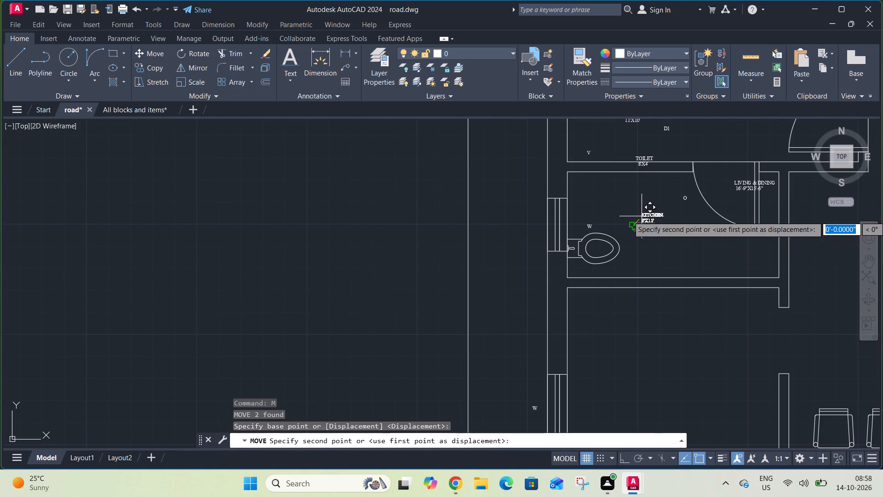
scroll(649, 242, down, 2)
click(660, 309)
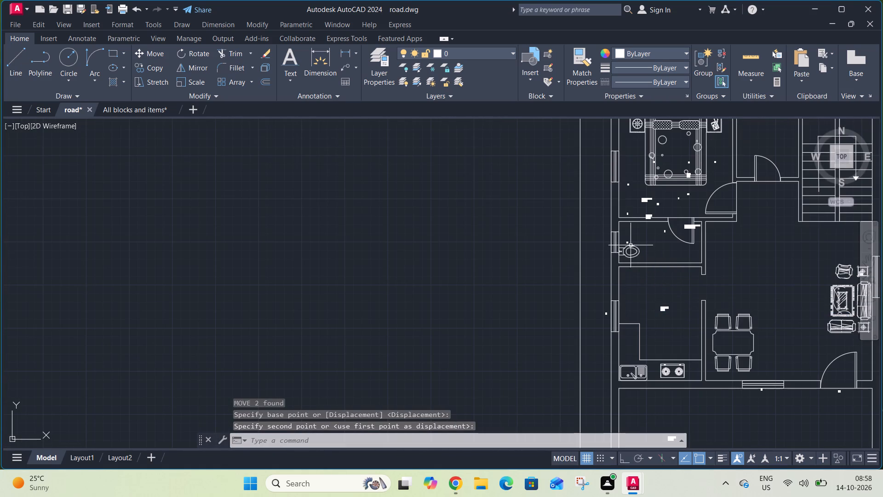
Move the W label above the toilet fixture to just outside the bedroom's side window.
scroll(630, 245, up, 4)
click(611, 227)
text(M)
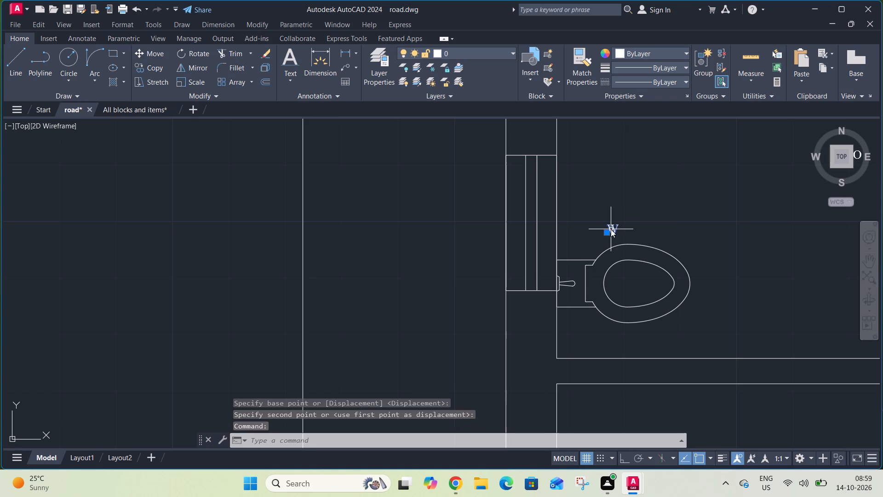
key(space)
click(610, 229)
scroll(566, 242, down, 3)
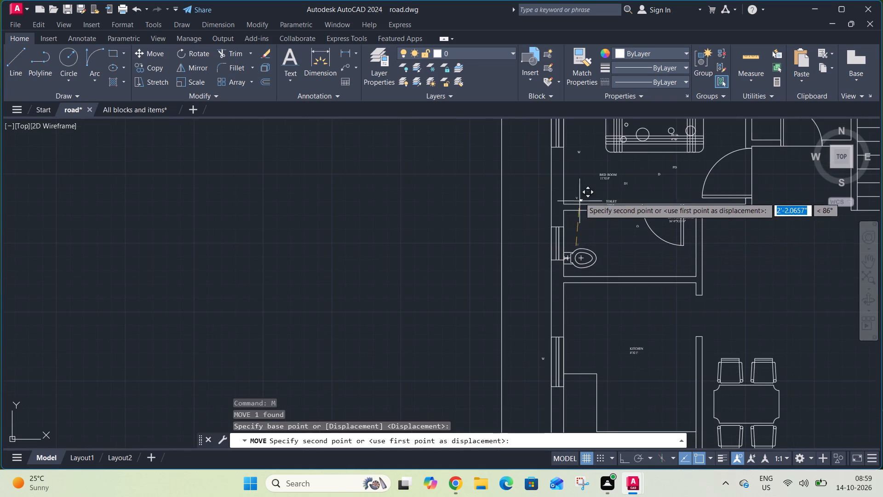
middle_drag(543, 147, 570, 321)
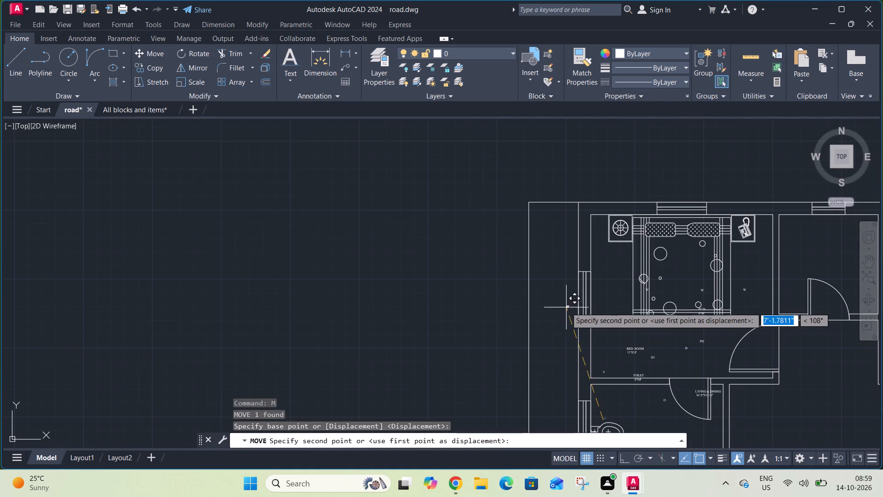
click(568, 301)
Move the D1 label below the BED ROOM text to the bedroom side of the toilet door.
scroll(643, 357, up, 2)
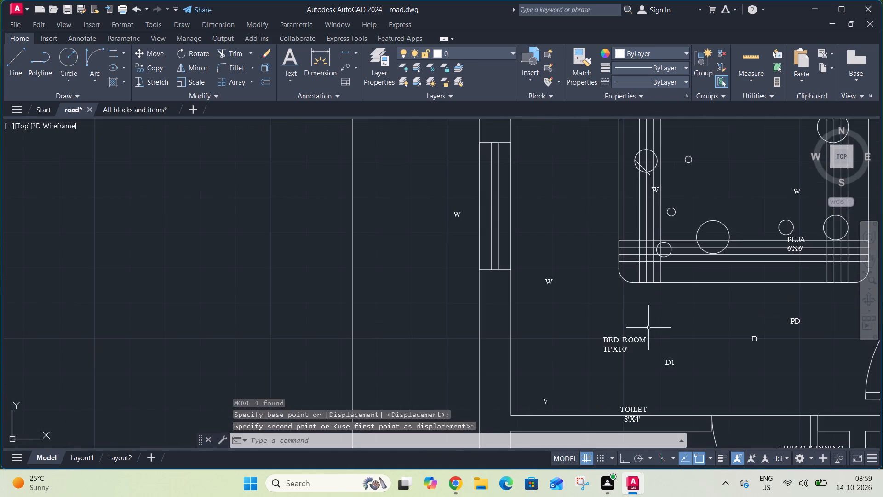
click(677, 354)
click(656, 370)
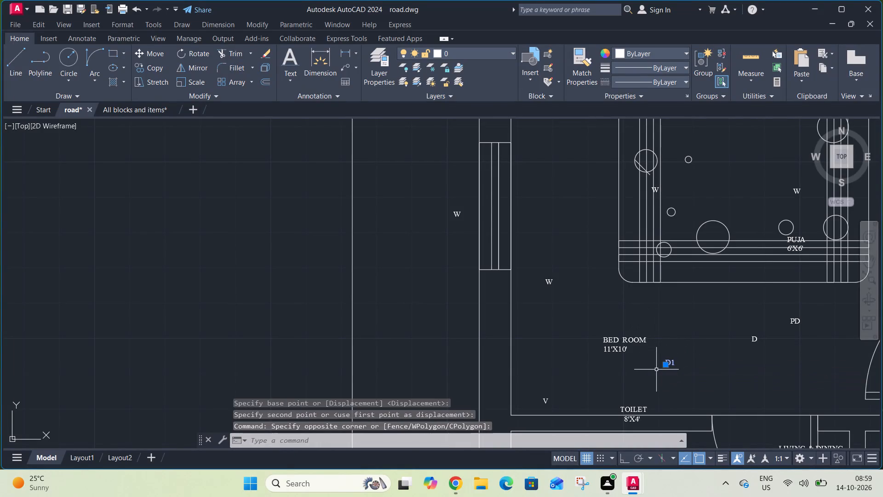
text(M)
key(space)
click(668, 363)
scroll(665, 321, down, 3)
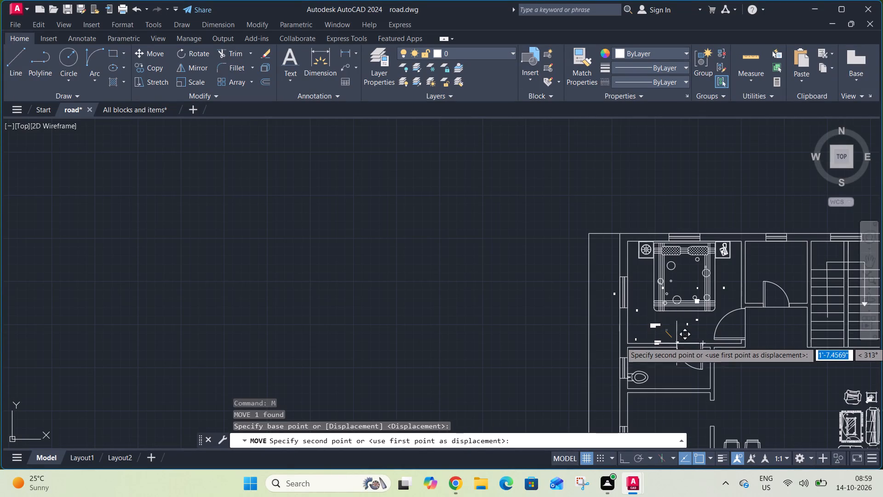
scroll(688, 348, up, 4)
click(681, 312)
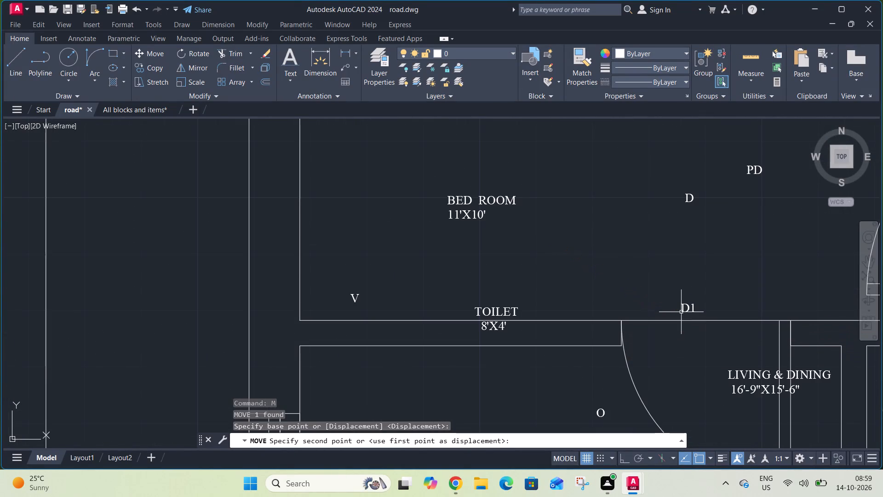
Move the D label from inside the bedroom to the bedroom door's opening.
click(705, 188)
click(679, 208)
text(M)
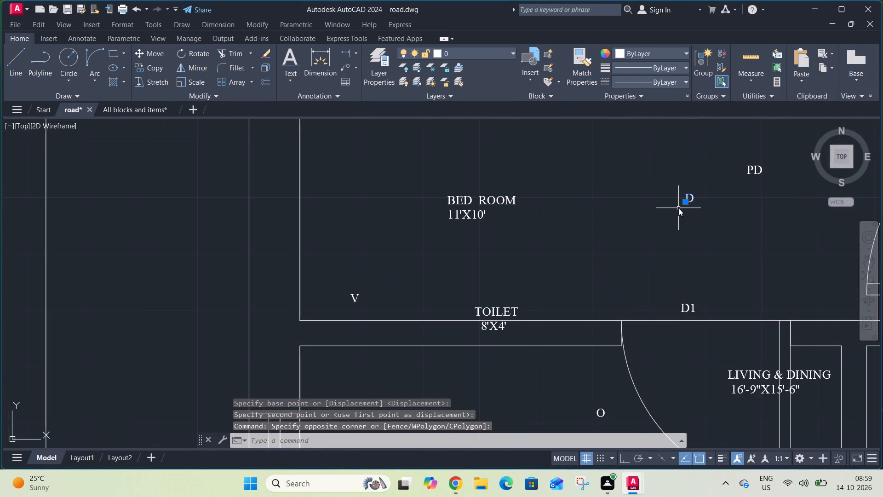
key(space)
click(689, 196)
scroll(669, 220, down, 3)
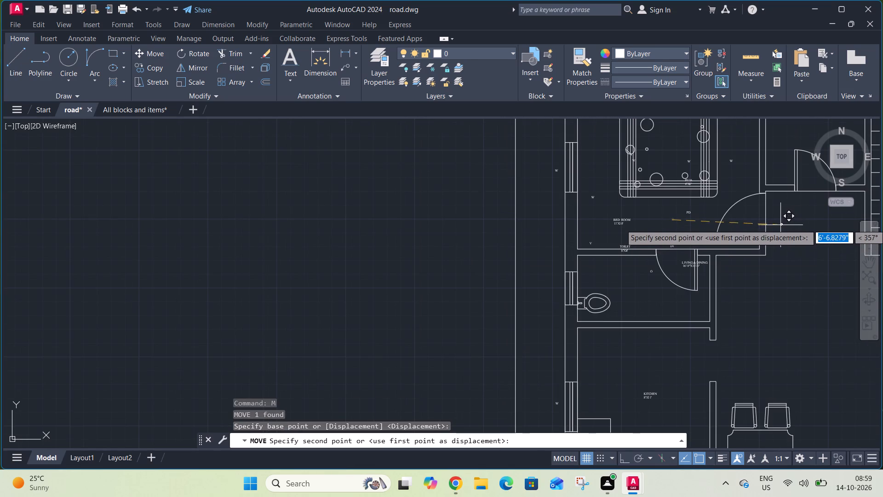
scroll(770, 222, up, 3)
click(759, 215)
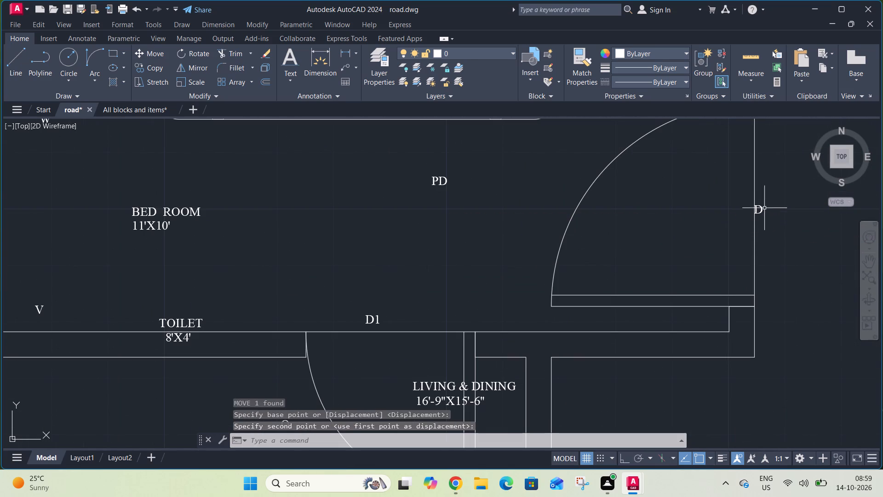
Move the PD label from the bedroom to just below the puja room door.
click(455, 170)
click(423, 183)
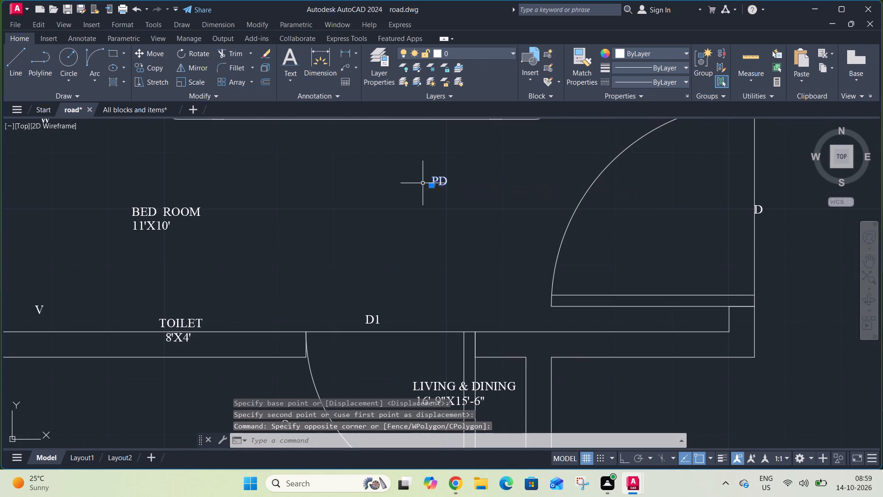
key(m)
key(space)
click(440, 180)
scroll(452, 186, down, 4)
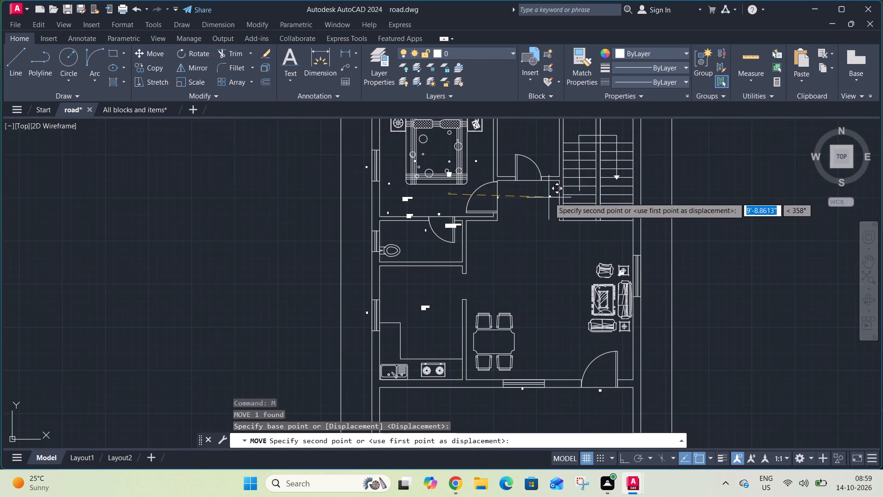
scroll(528, 185, up, 3)
click(526, 177)
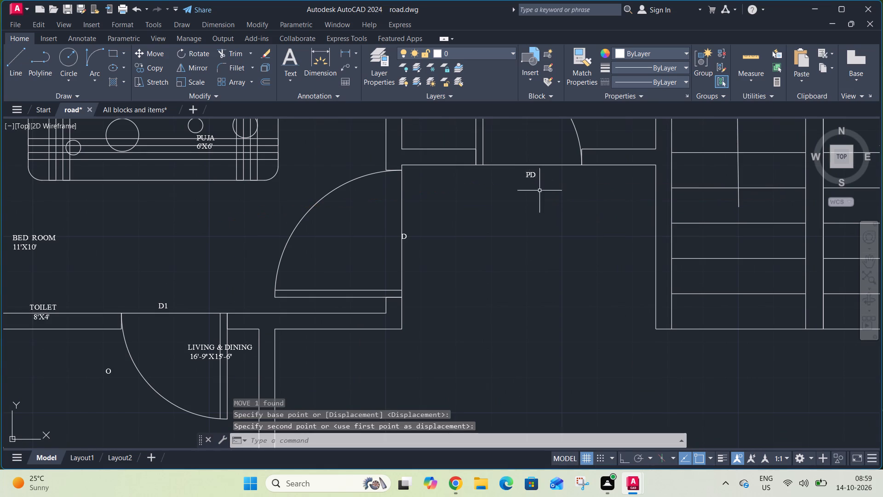
Move the two-line TOILET 8'X4' label from the bedroom-toilet wall down into the toilet.
scroll(571, 220, down, 3)
scroll(459, 241, up, 3)
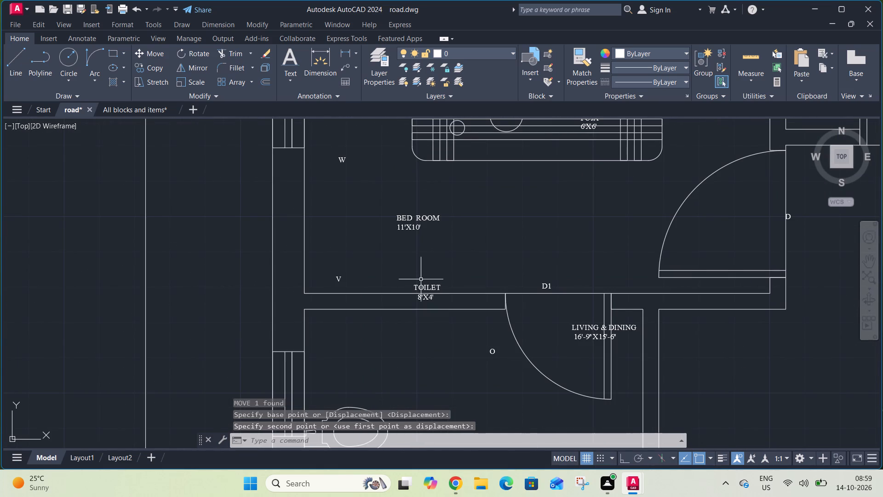
click(427, 286)
click(423, 296)
key(m)
key(space)
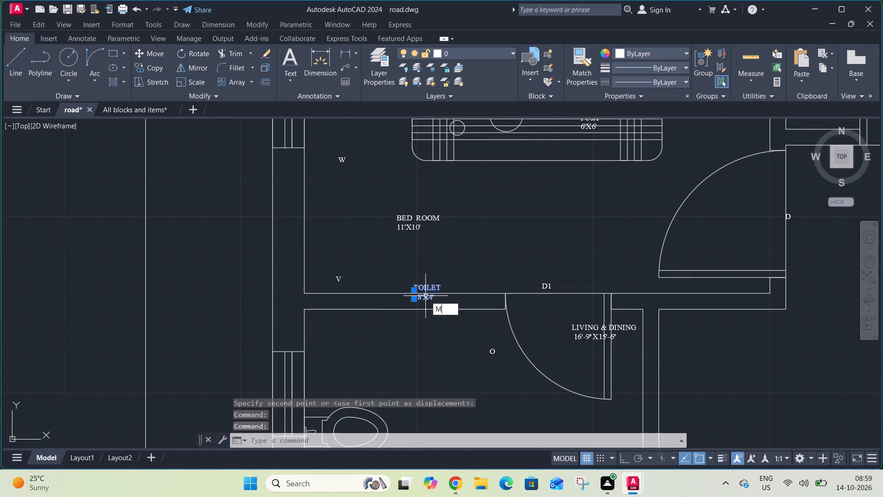
drag(430, 284, 432, 278)
scroll(436, 268, down, 2)
click(438, 323)
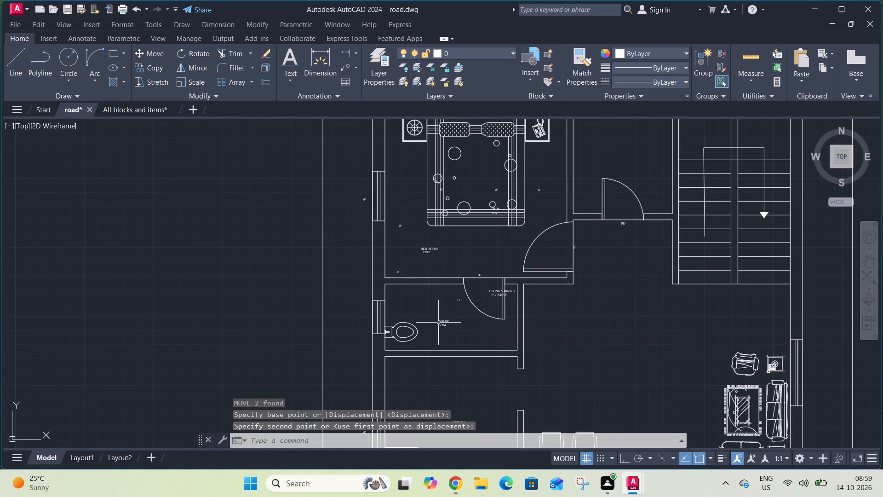
Move the O label from inside the toilet to the wall opening between the kitchen and the living area.
scroll(457, 298, up, 2)
click(465, 297)
click(454, 315)
key(m)
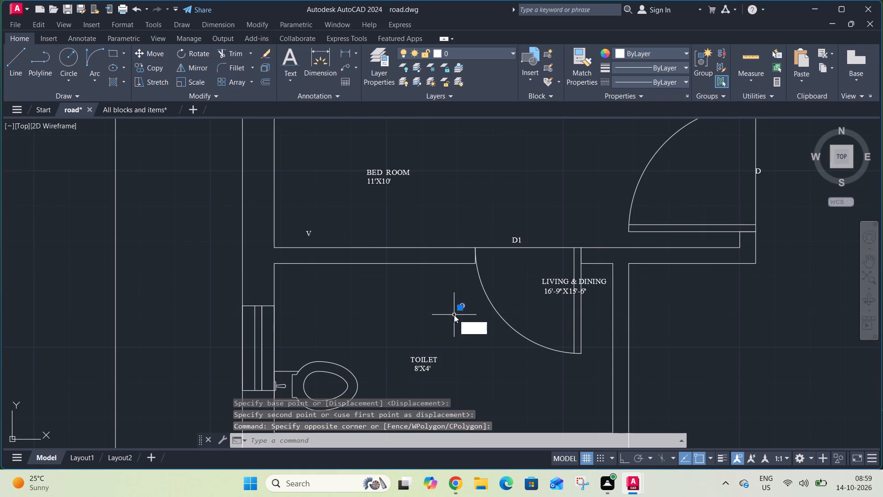
key(space)
click(462, 306)
scroll(467, 289, down, 3)
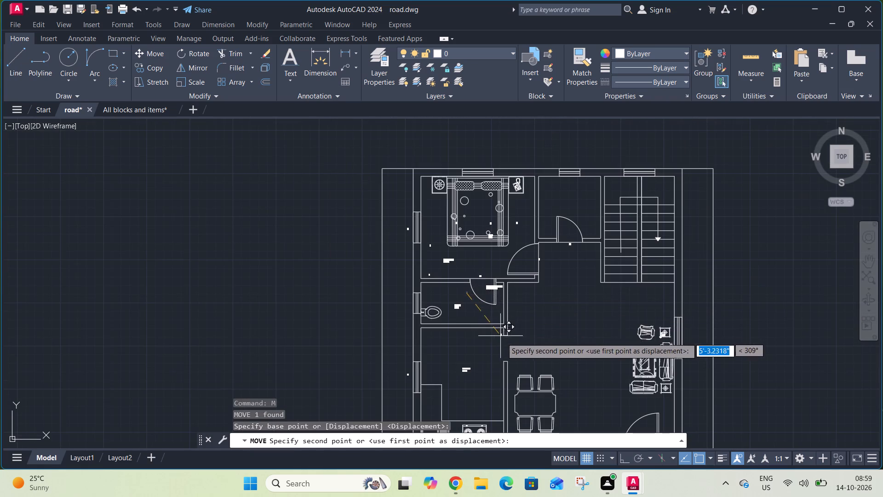
scroll(504, 342, up, 4)
click(509, 360)
scroll(513, 356, down, 4)
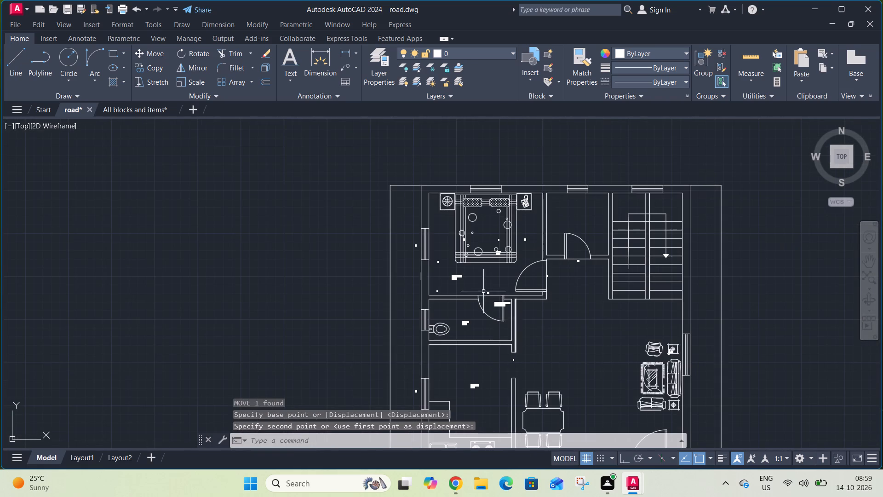
Move the W label beside the bed, above the V label, to just outside the bedroom's top-wall window.
scroll(453, 276, up, 3)
click(409, 207)
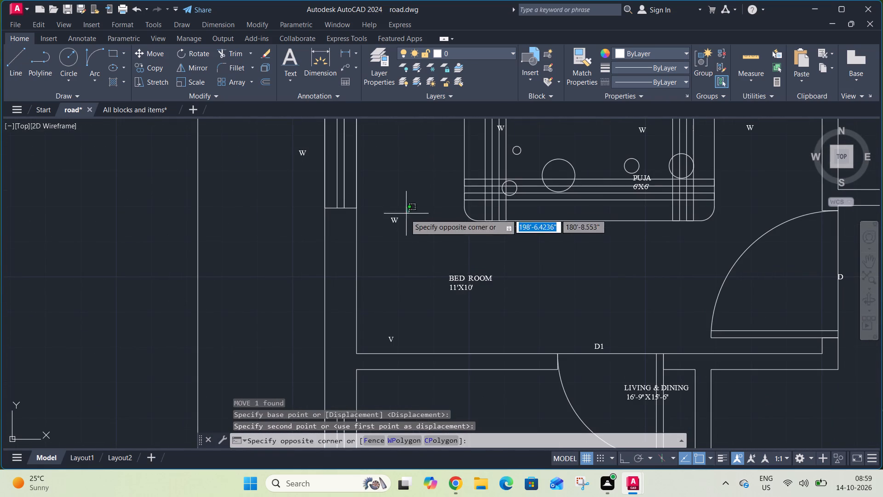
click(385, 240)
key(m)
key(m)
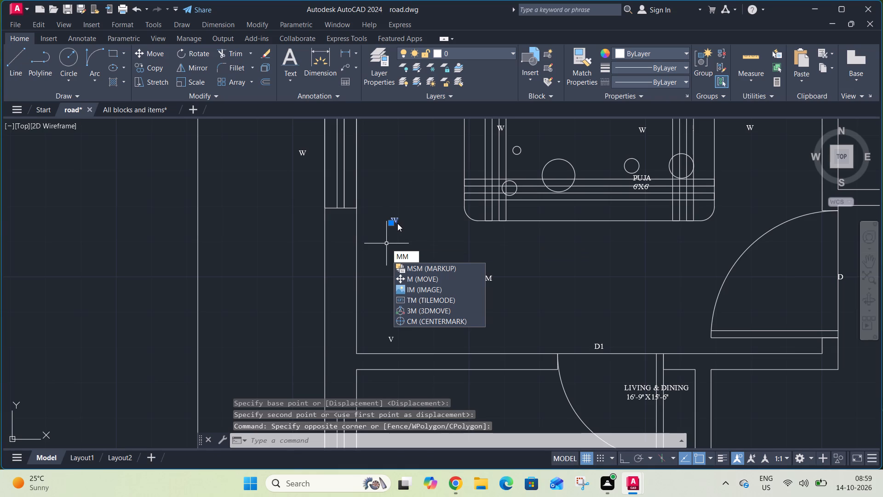
key(BackSpace)
key(space)
click(396, 221)
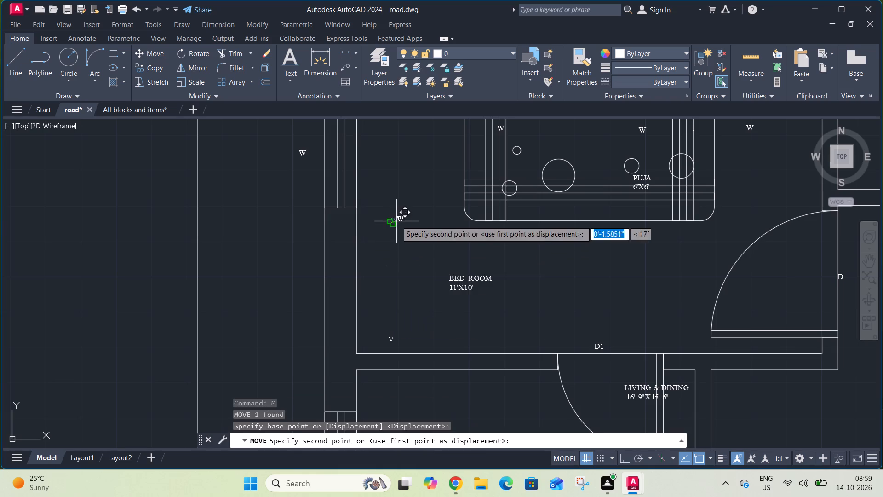
scroll(407, 270, down, 3)
scroll(447, 176, up, 3)
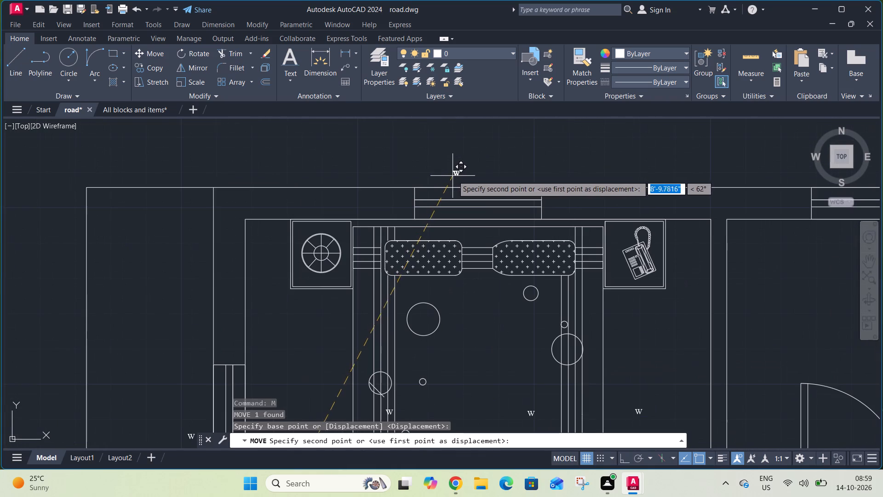
click(454, 176)
Move the W label above the PUJA text on the bed to just outside the puja room window.
scroll(481, 261, down, 1)
click(522, 351)
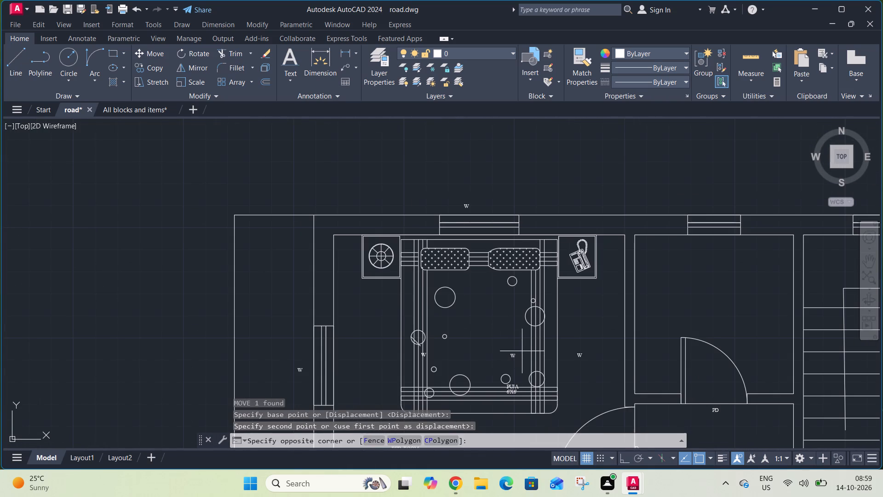
click(509, 360)
key(space)
click(511, 358)
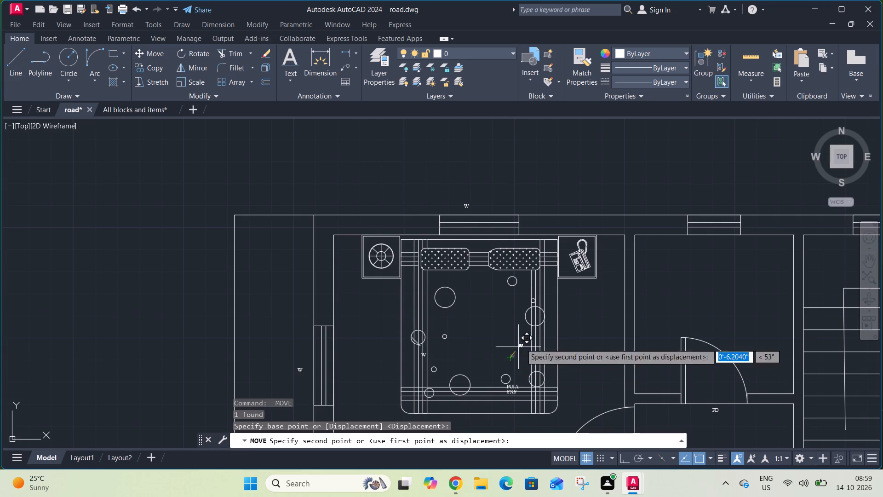
click(710, 207)
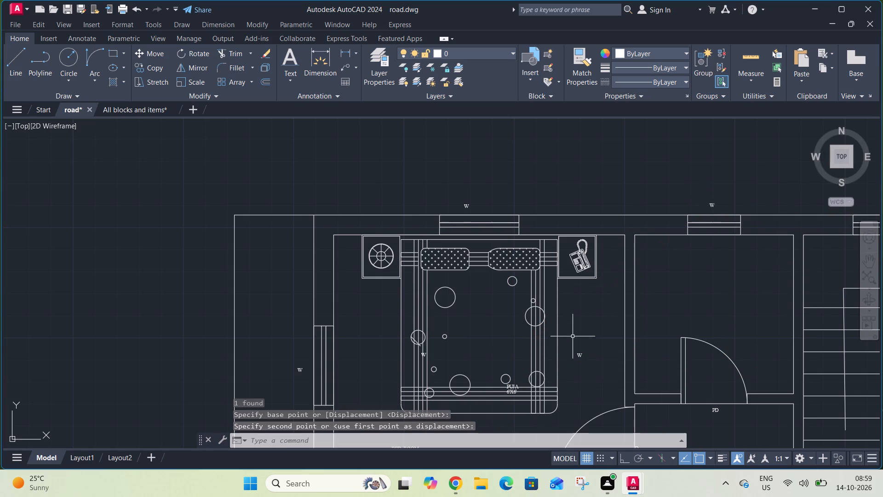
Move the W label between the bed and the puja room wall to just outside the staircase window.
click(592, 341)
click(573, 359)
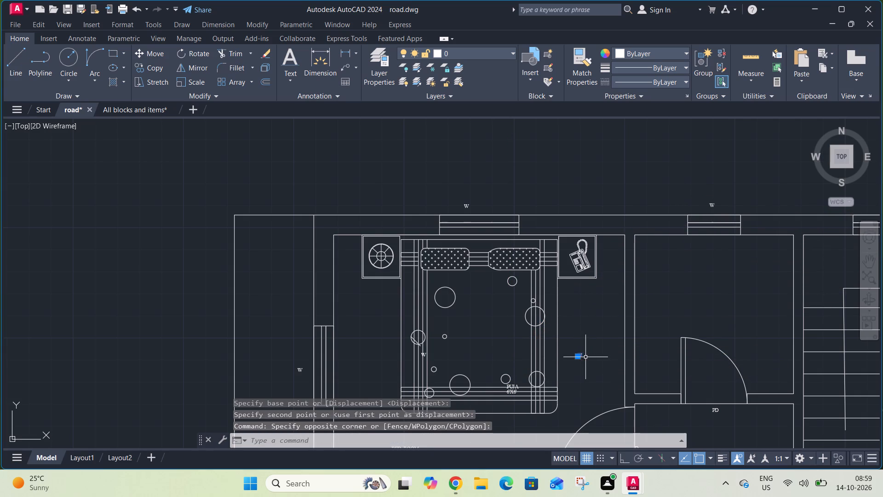
key(space)
drag(578, 355, 580, 349)
scroll(581, 315, down, 4)
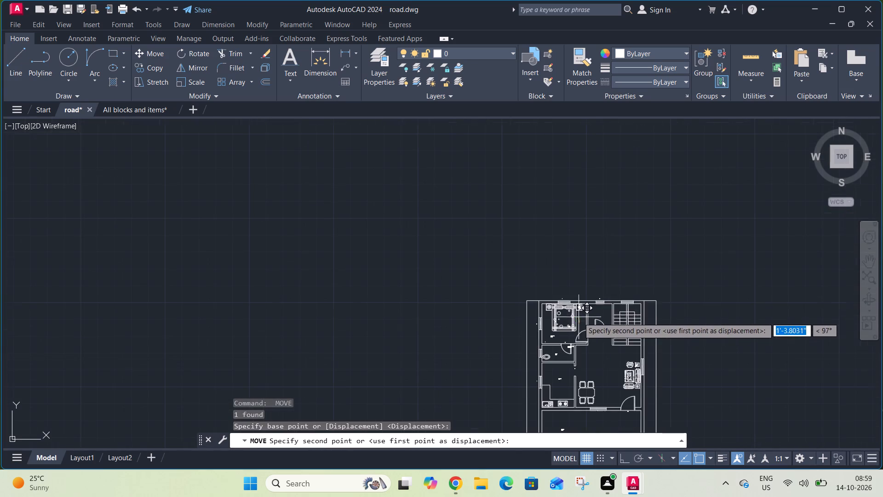
scroll(627, 298, up, 4)
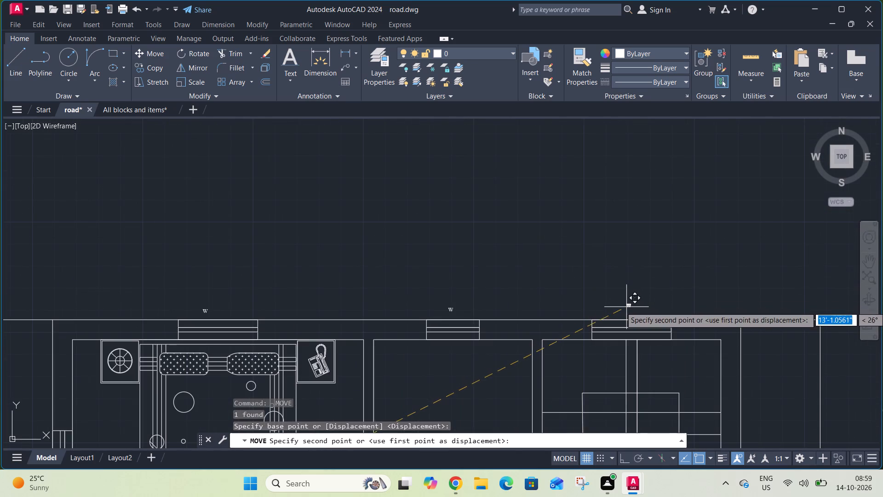
click(626, 307)
Move the remaining W label on the bed to just outside the living room window behind the sofa.
scroll(634, 275, down, 2)
scroll(457, 344, up, 1)
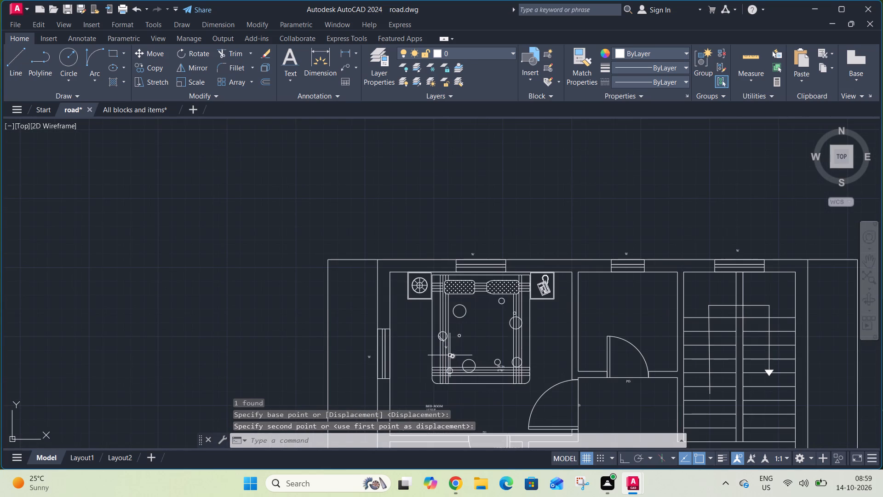
scroll(444, 348, up, 4)
click(459, 346)
key(m)
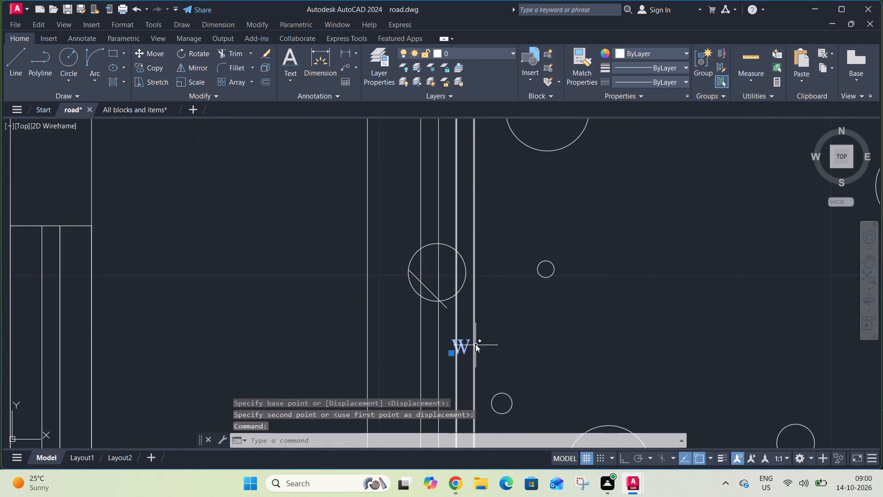
key(space)
click(468, 344)
scroll(487, 313, down, 4)
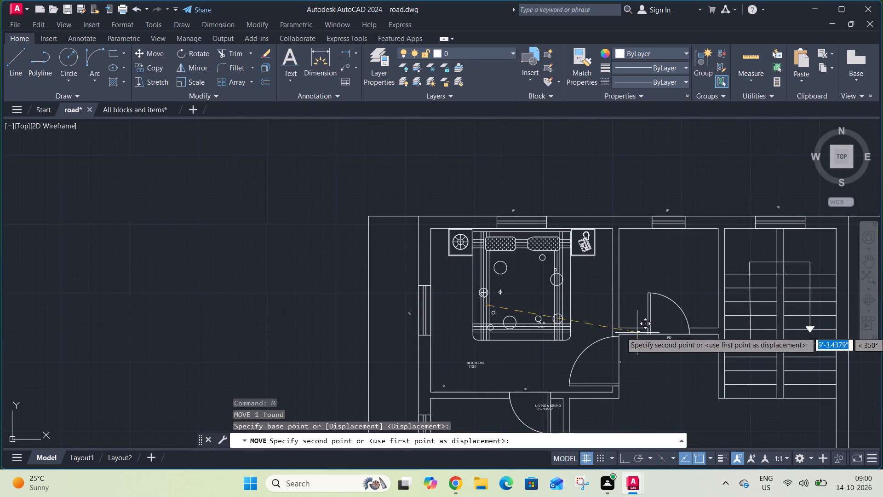
scroll(637, 331, down, 2)
middle_drag(685, 369, 528, 268)
scroll(562, 301, up, 2)
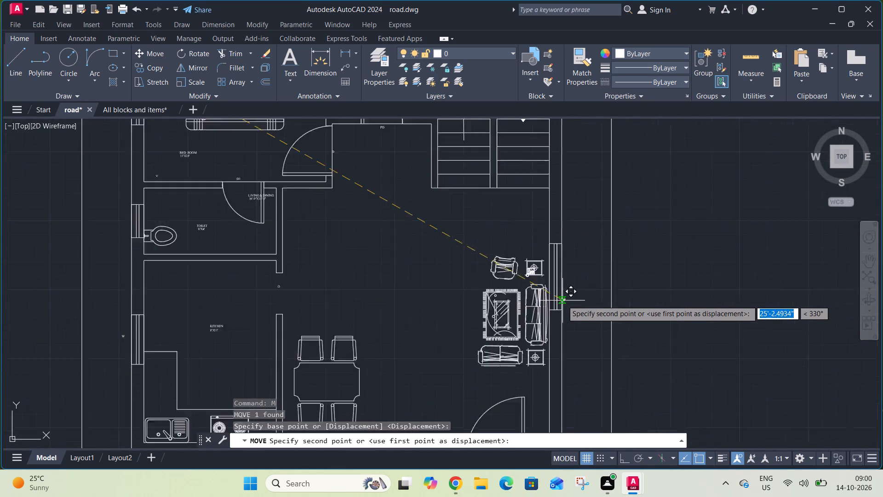
scroll(562, 301, up, 1)
click(569, 284)
Move the two-line LIVING & DINING 16'-9"X15'-6" label from the toilet door into the open living area.
scroll(596, 289, down, 3)
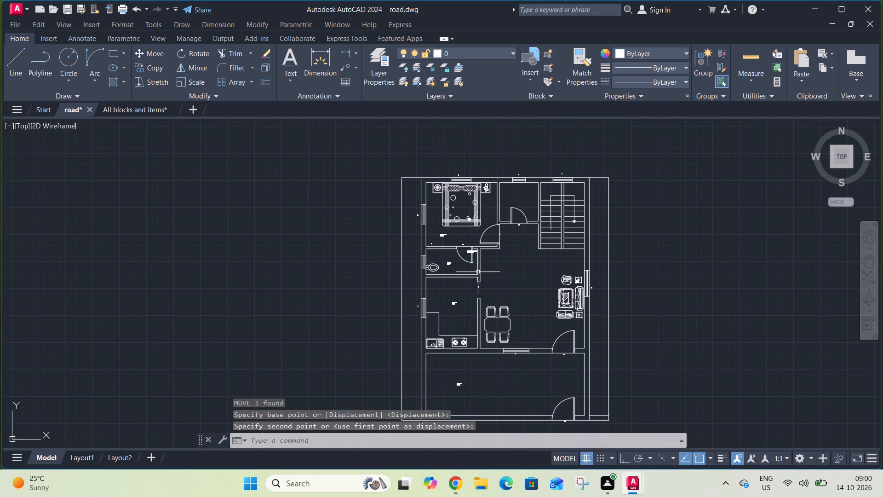
scroll(470, 281, up, 3)
middle_drag(466, 275, 546, 386)
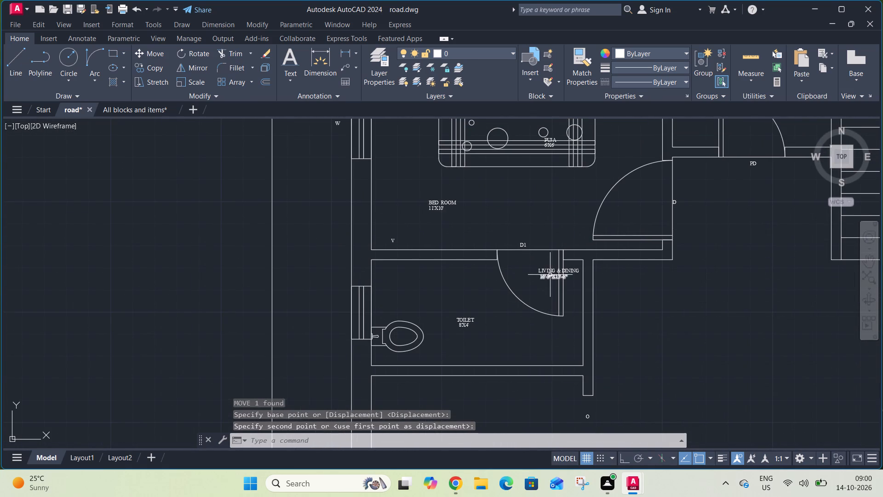
click(550, 275)
click(550, 272)
key(space)
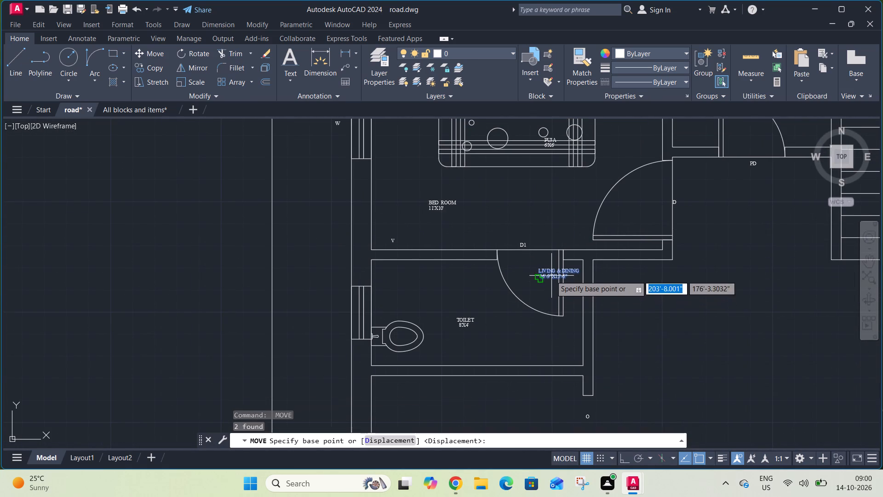
click(551, 276)
scroll(554, 256, down, 4)
scroll(586, 284, up, 3)
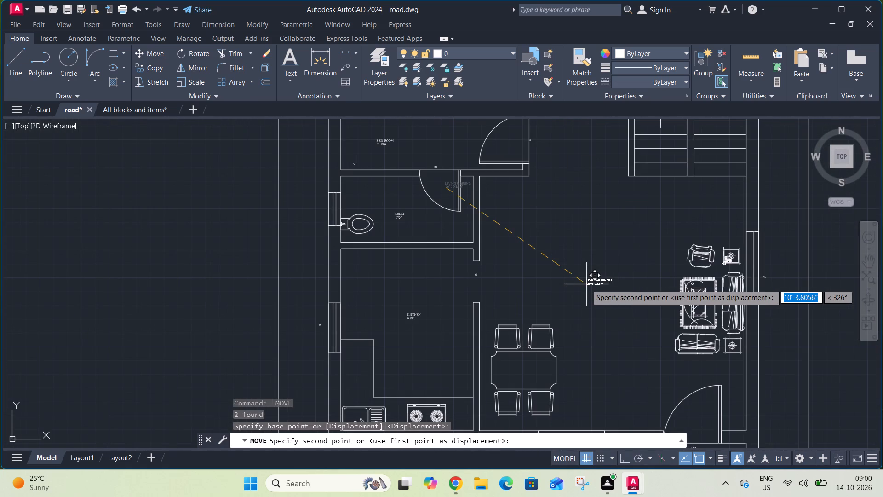
click(589, 284)
Move the V label from the bedroom's lower corner to just outside the toilet ventilator.
scroll(604, 295, down, 1)
scroll(497, 219, up, 1)
middle_drag(487, 254, 641, 324)
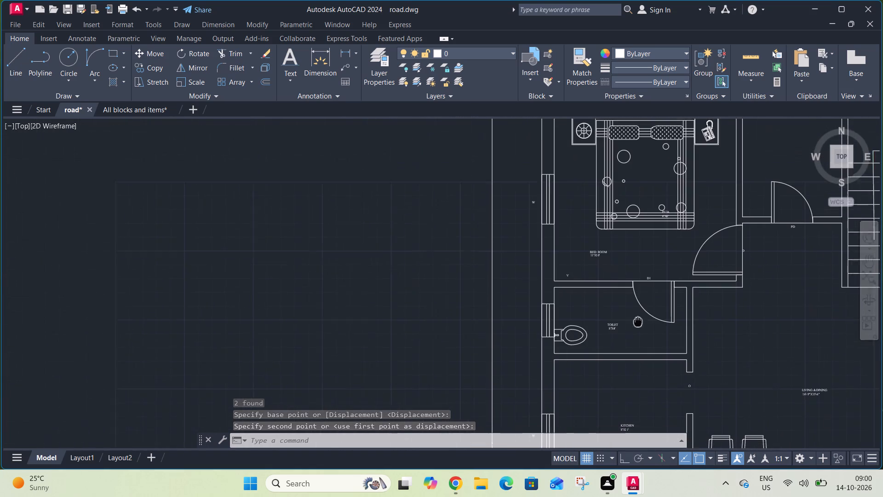
middle_drag(641, 324, 643, 325)
scroll(578, 283, up, 3)
drag(579, 259, 576, 267)
click(564, 283)
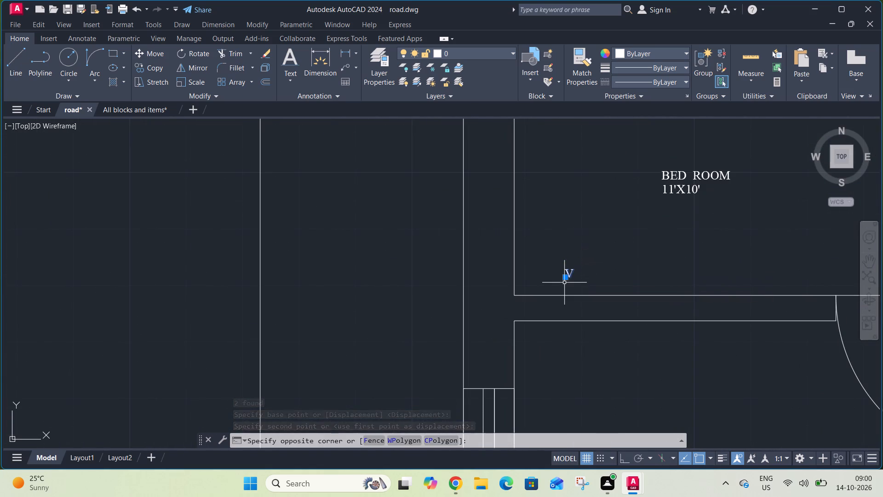
key(space)
click(569, 274)
scroll(572, 262, down, 2)
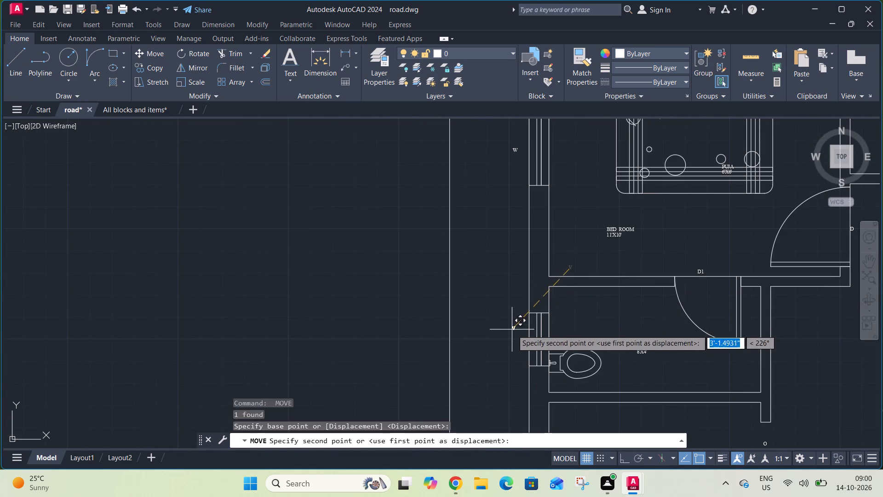
click(521, 339)
Move the two-line PUJA 6'X6' label from the foot of the bed into the puja room.
scroll(519, 332, down, 2)
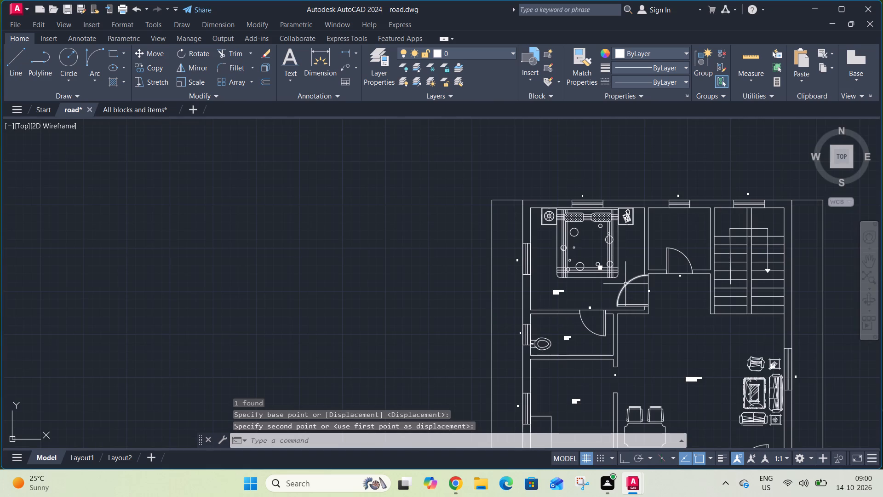
scroll(602, 269, up, 3)
click(599, 260)
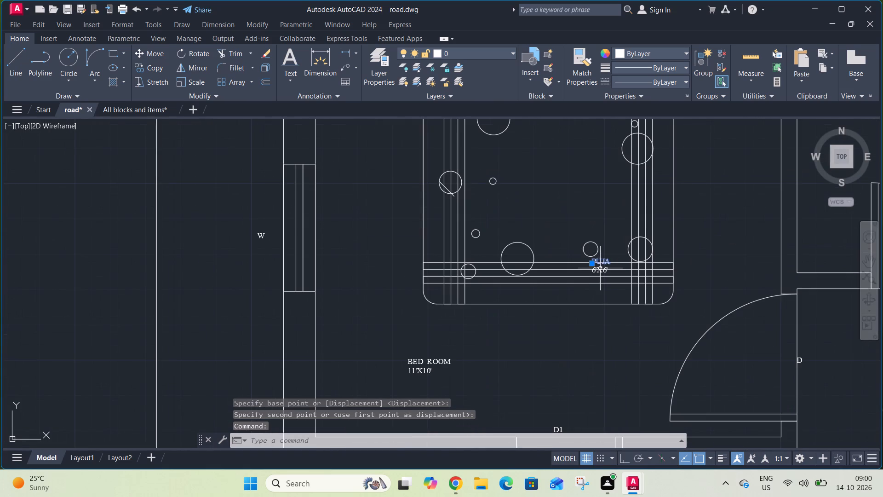
scroll(600, 270, up, 4)
click(602, 262)
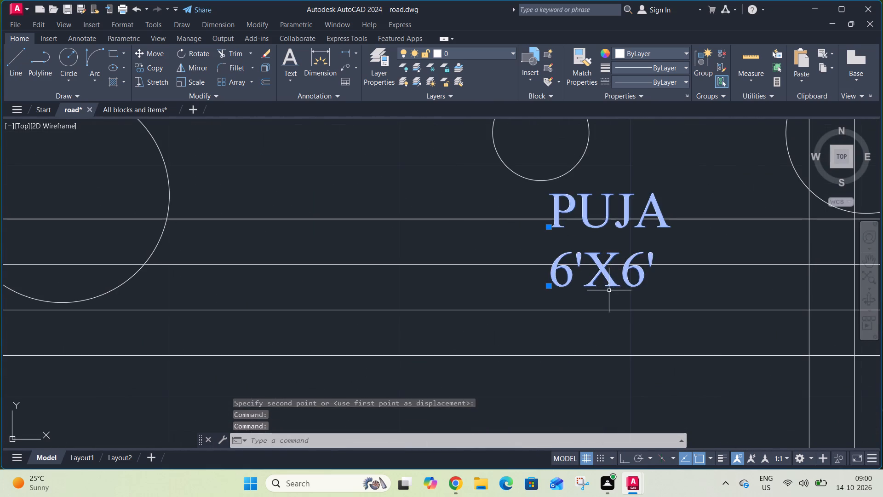
key(m)
key(space)
click(604, 280)
scroll(597, 266, down, 4)
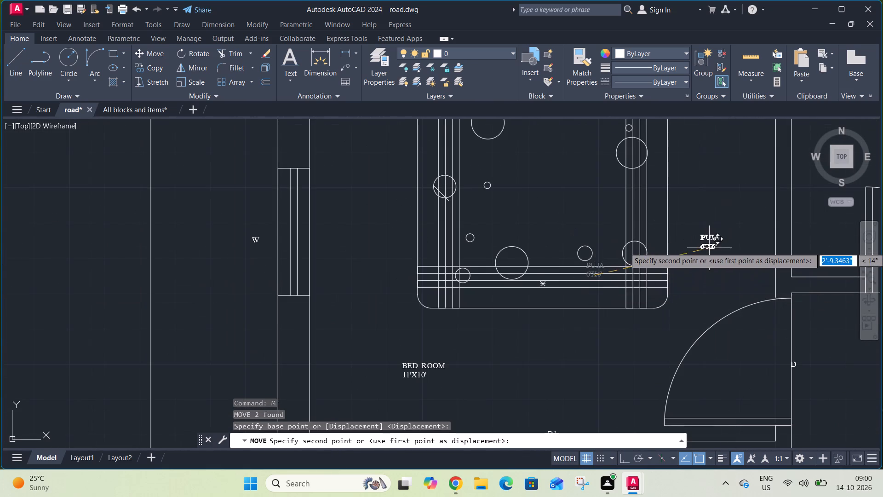
scroll(709, 248, down, 1)
middle_drag(709, 248, 518, 317)
click(639, 233)
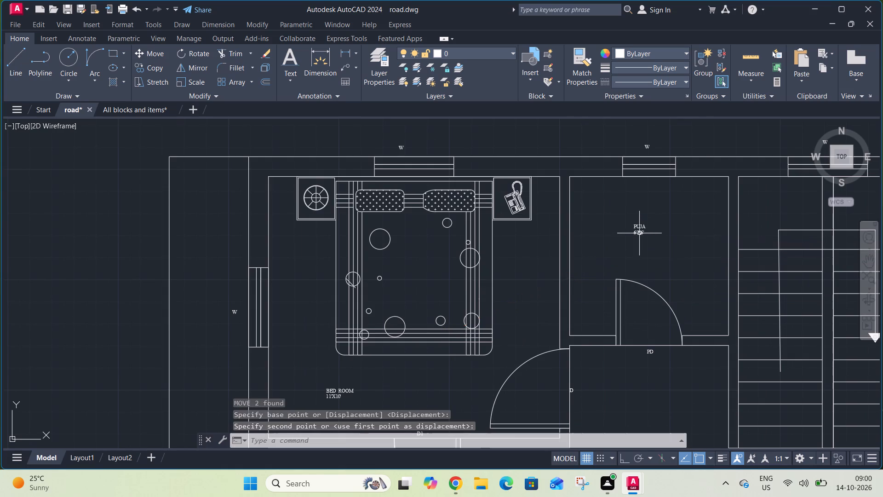
Set the ARIAL text style's height to 5", make the style current and save the change.
scroll(640, 209, down, 3)
middle_drag(658, 281, 614, 242)
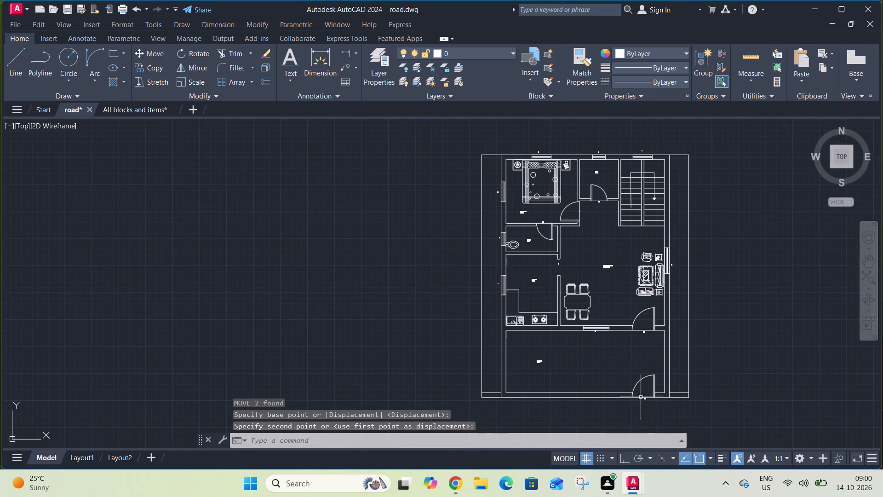
scroll(629, 399, up, 1)
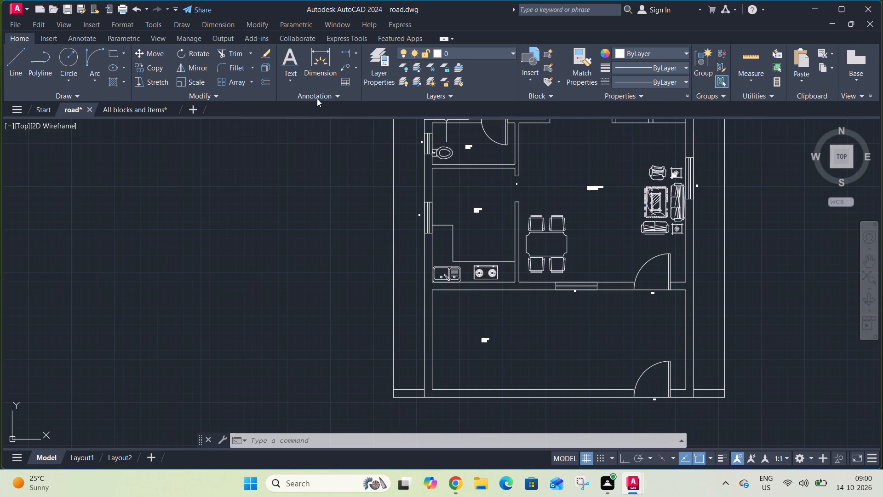
click(287, 80)
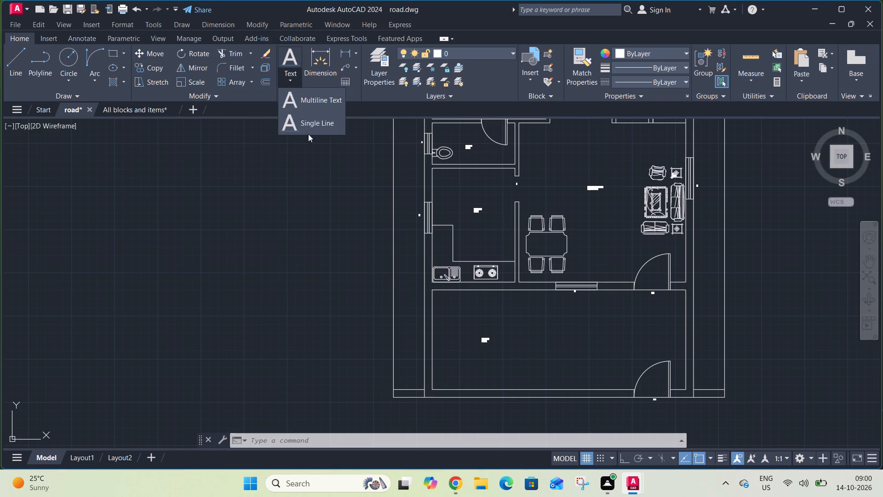
key(Escape)
click(324, 93)
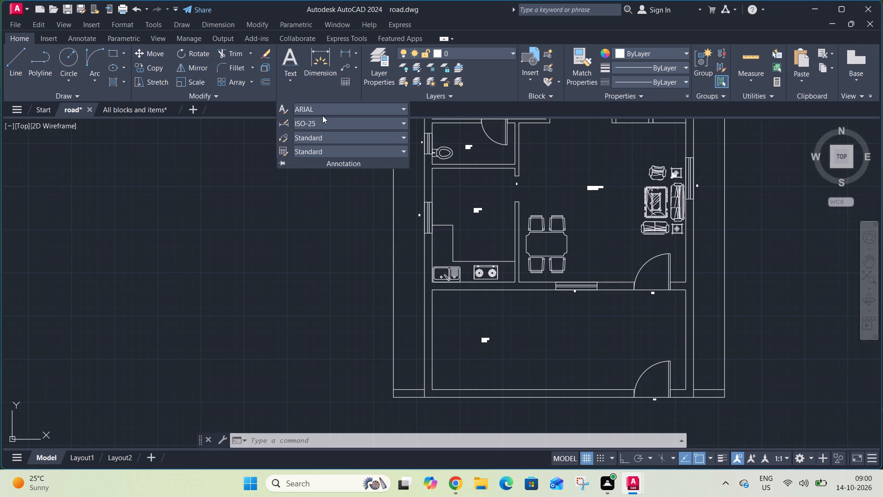
click(338, 109)
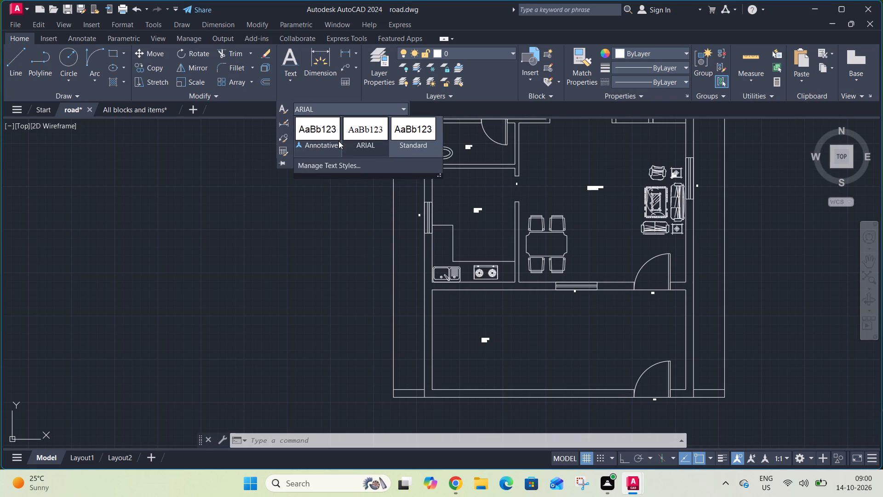
click(340, 166)
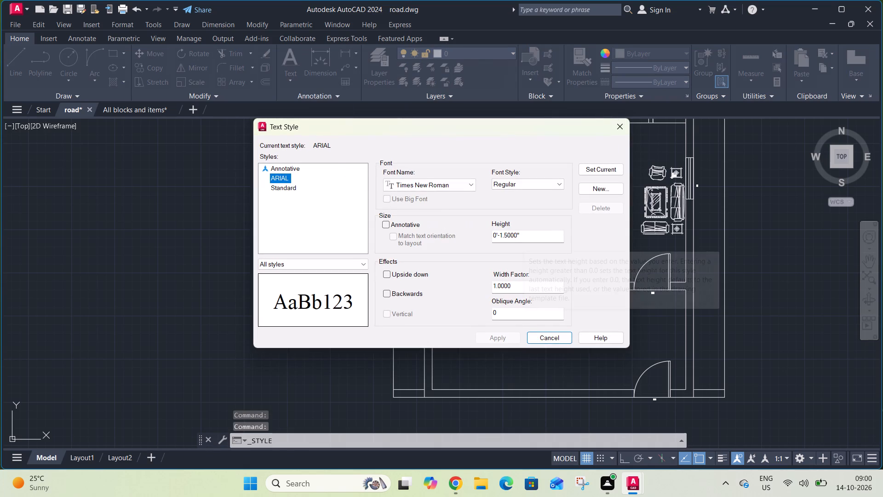
click(517, 234)
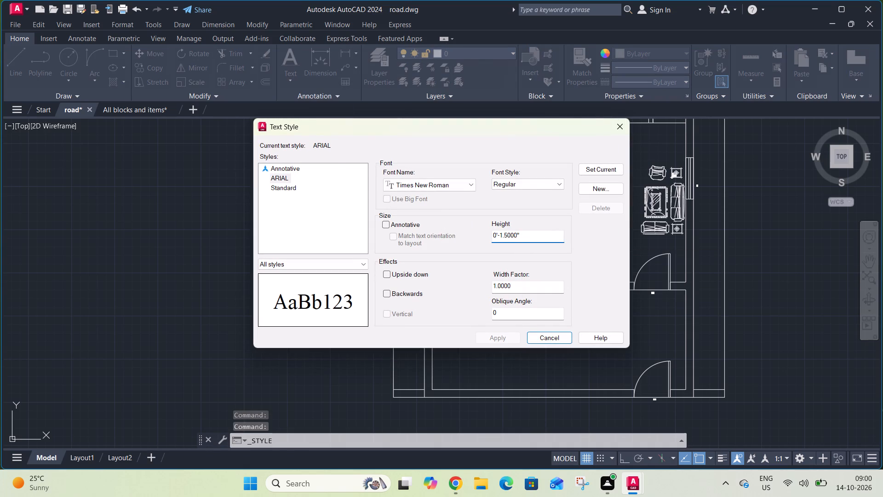
key(BackSpace)
key(BackSpace)
key(BackSpace)
key(BackSpace)
key(BackSpace)
key(BackSpace)
key(BackSpace)
key(BackSpace)
key(BackSpace)
key(BackSpace)
key(BackSpace)
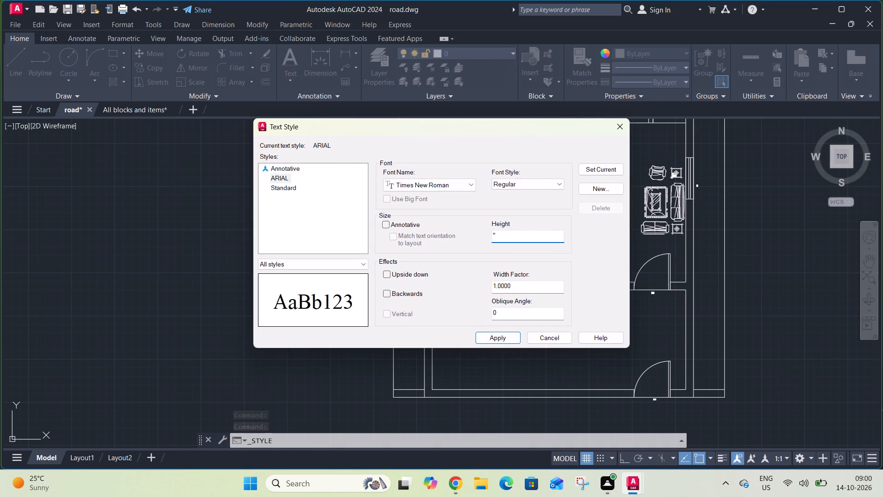
key(5)
click(598, 167)
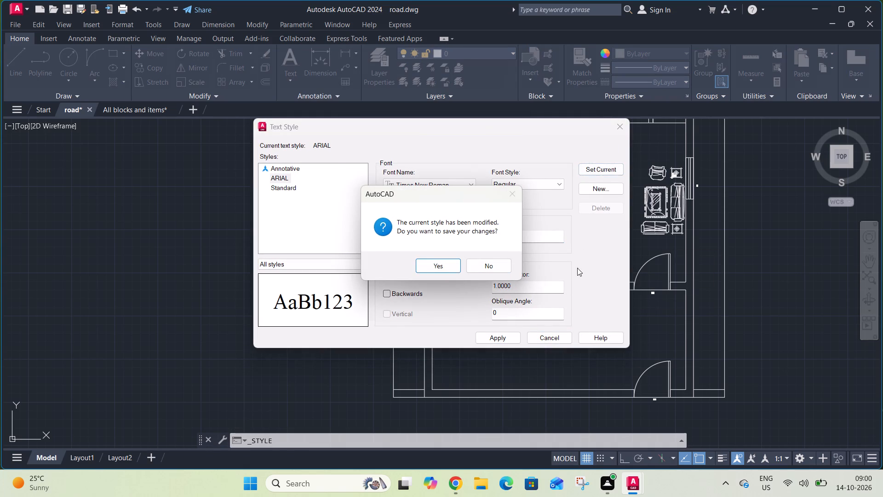
click(447, 270)
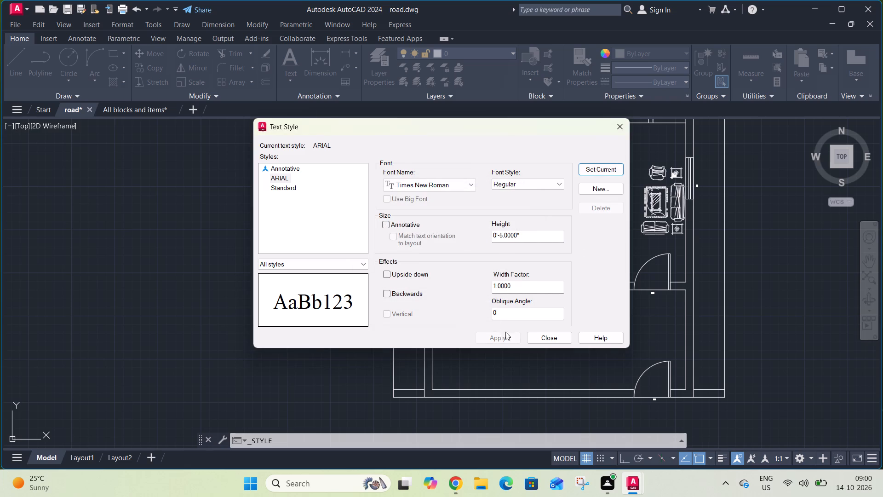
click(542, 336)
key(Escape)
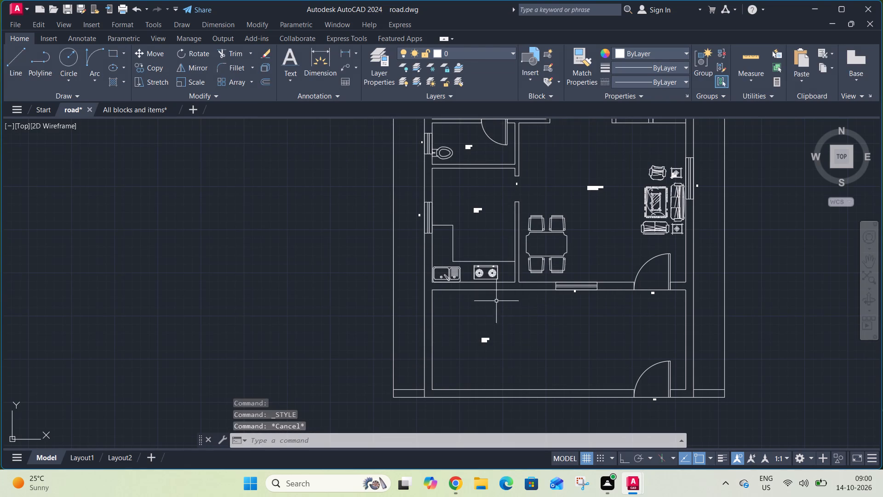
Set Standard as the current text style from the ISO-25 dimension style's text settings, and make ISO-25 the current dimension style.
scroll(486, 333, up, 3)
scroll(485, 333, down, 4)
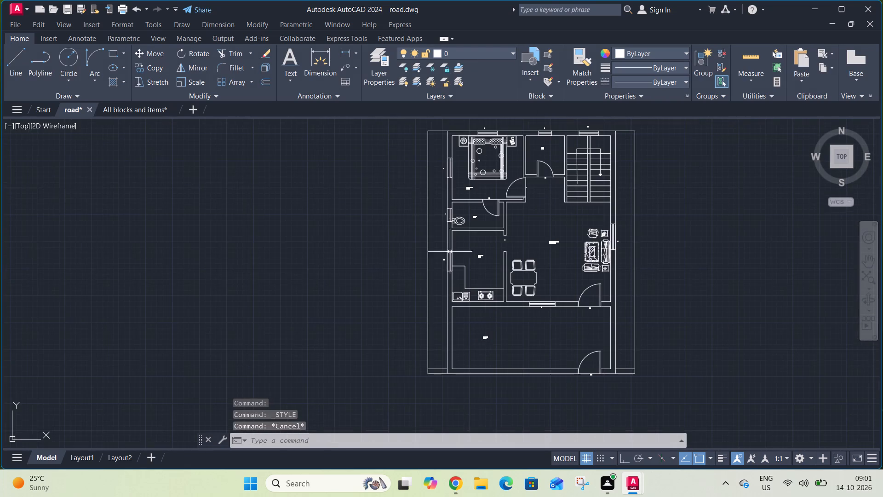
text(D)
key(space)
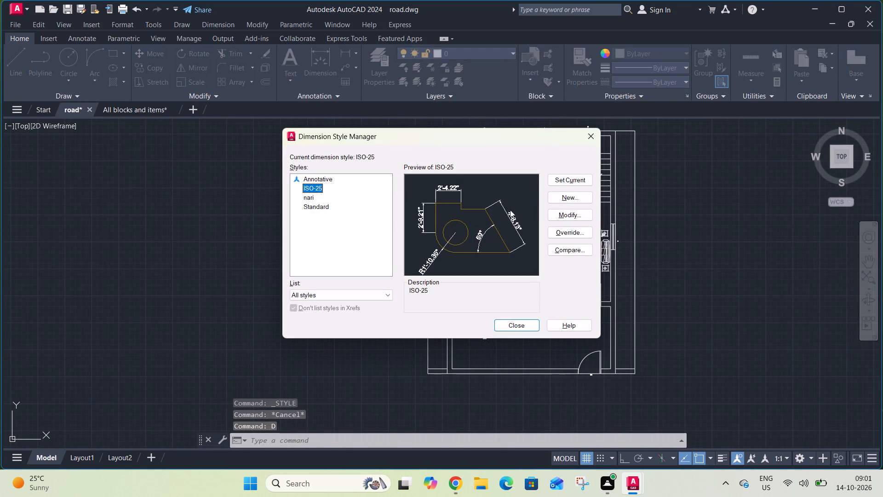
click(575, 219)
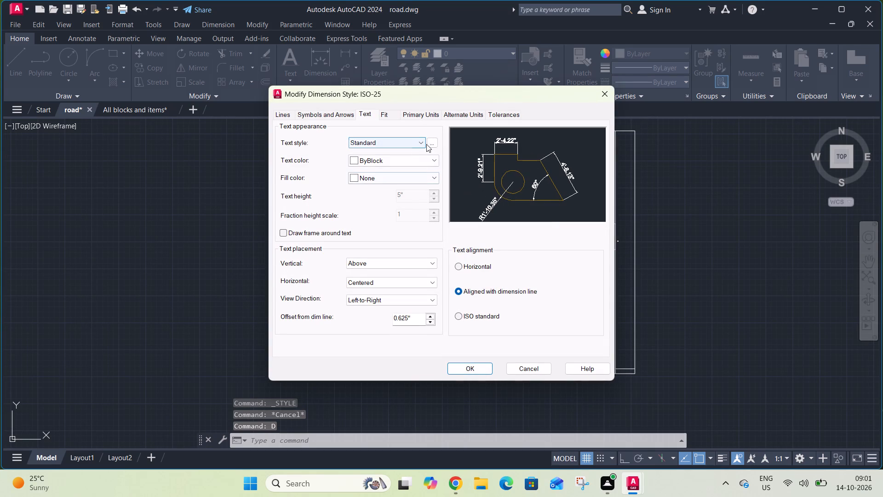
click(433, 143)
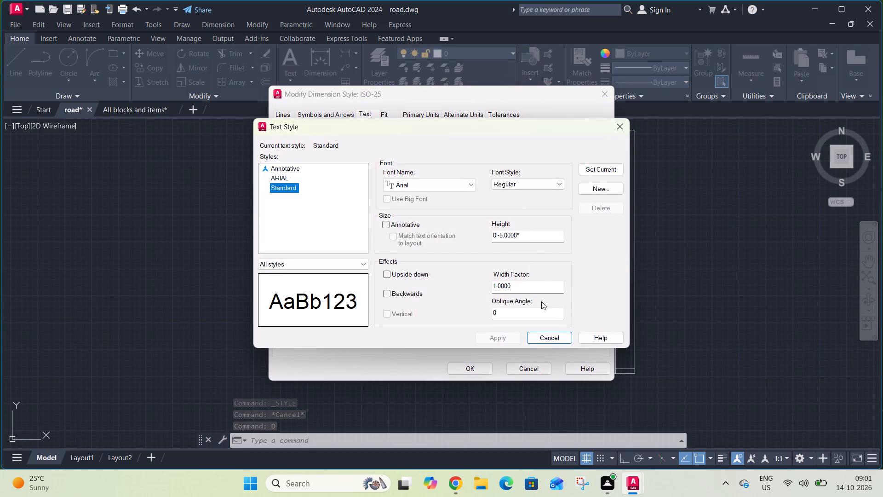
click(591, 170)
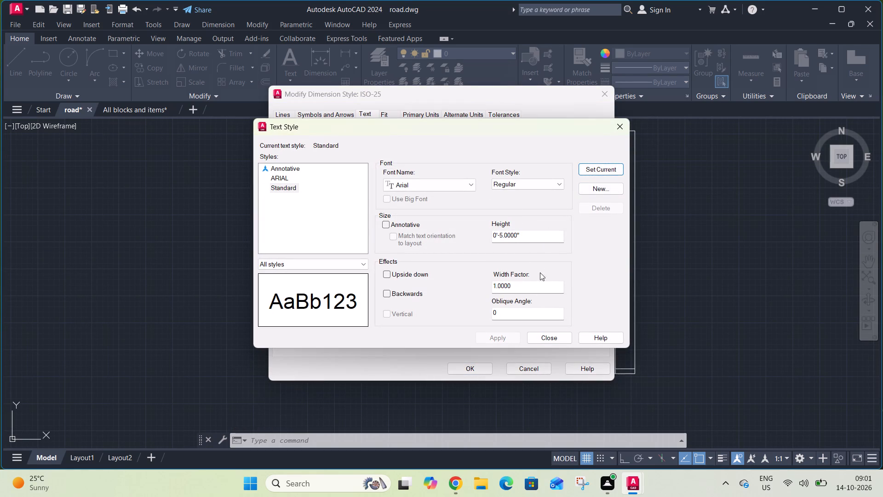
click(538, 338)
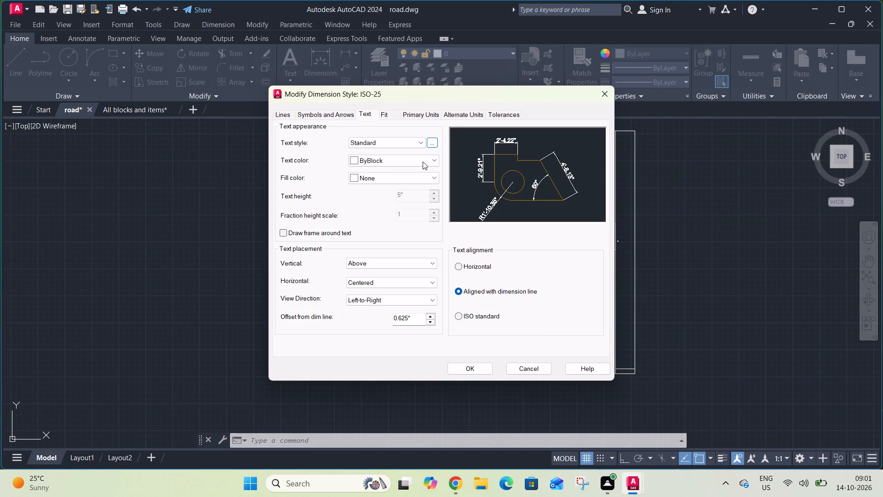
click(470, 365)
click(574, 178)
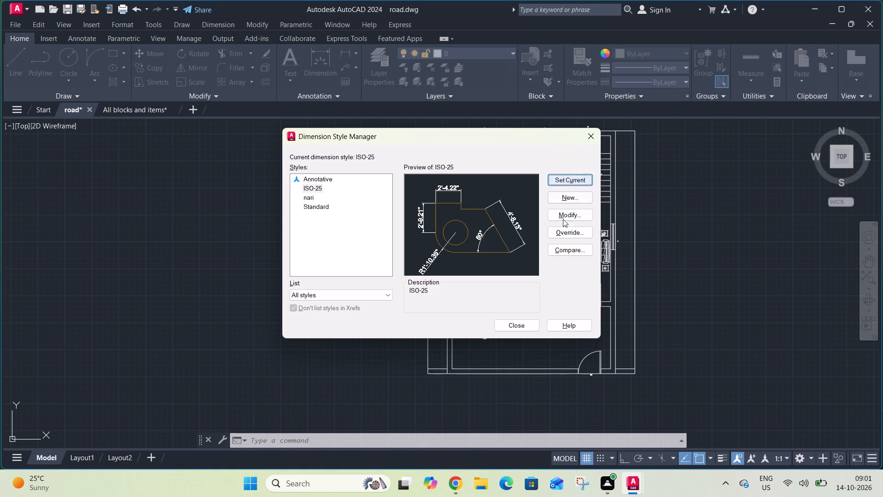
click(529, 323)
Open the object properties for the two-line PORTICO label, and clear the selection.
scroll(487, 331, up, 2)
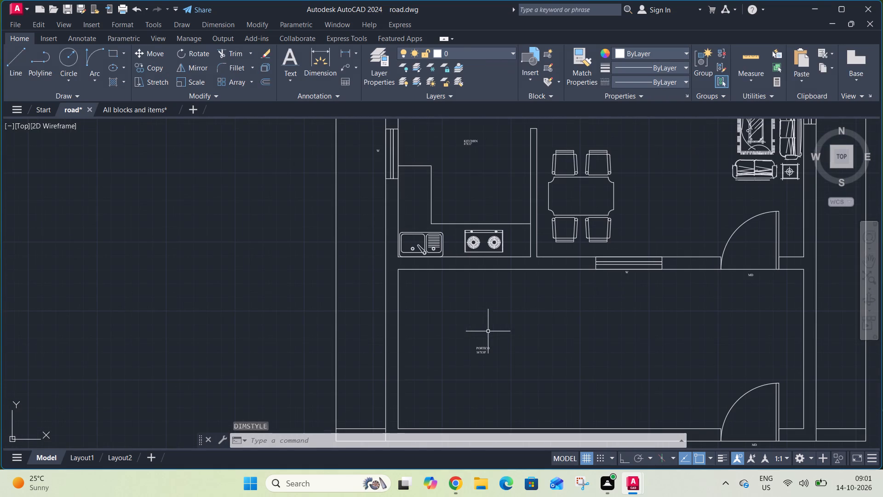
drag(501, 332, 501, 338)
click(459, 364)
key(p)
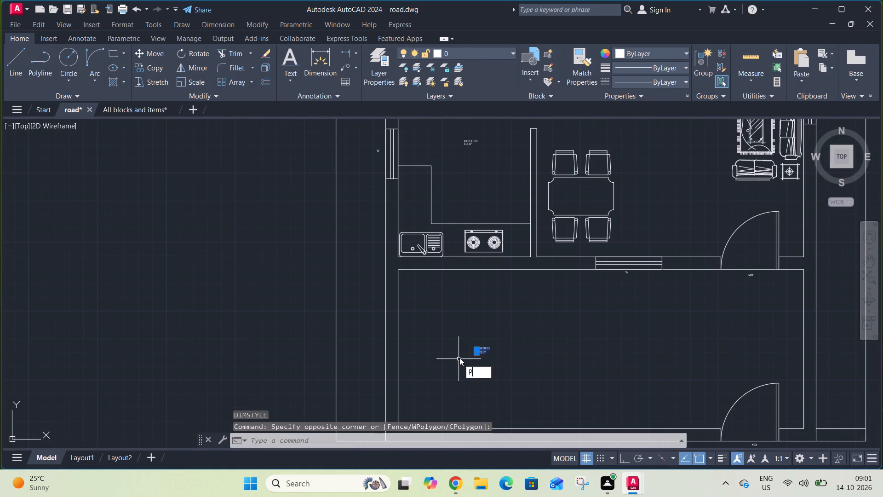
text(R)
key(space)
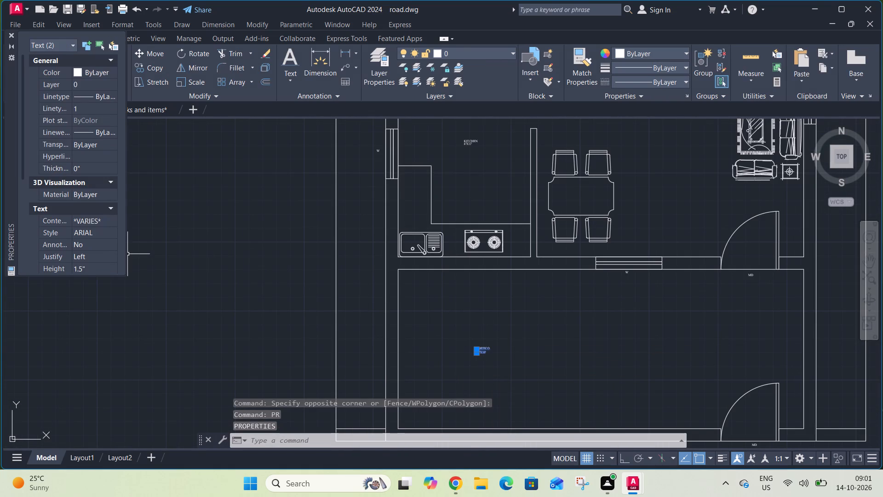
key(Escape)
Select the kitchen window's W label, the KITCHEN label, the O opening label and the two-line LIVING & DINING label.
scroll(297, 280, down, 1)
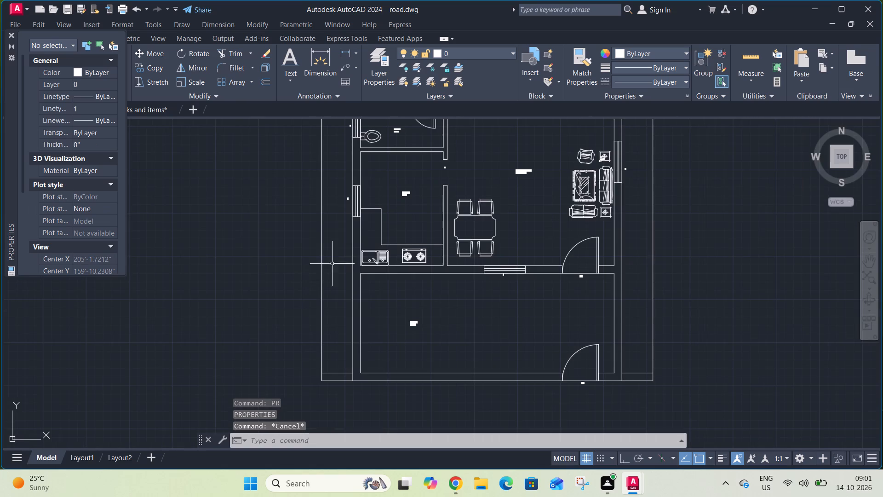
scroll(349, 194, up, 2)
click(349, 196)
click(320, 224)
click(511, 185)
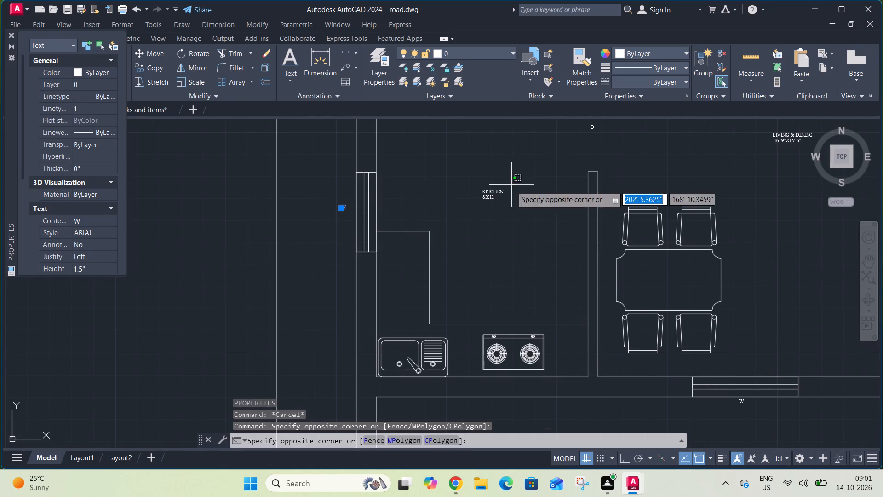
click(451, 218)
scroll(464, 198, down, 2)
scroll(516, 169, up, 3)
click(517, 163)
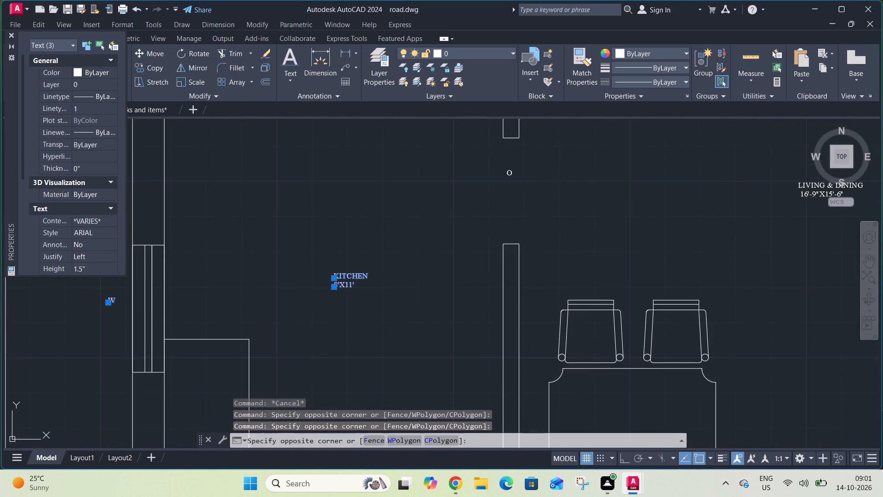
click(497, 180)
scroll(534, 185, down, 2)
drag(681, 179, 677, 182)
click(615, 203)
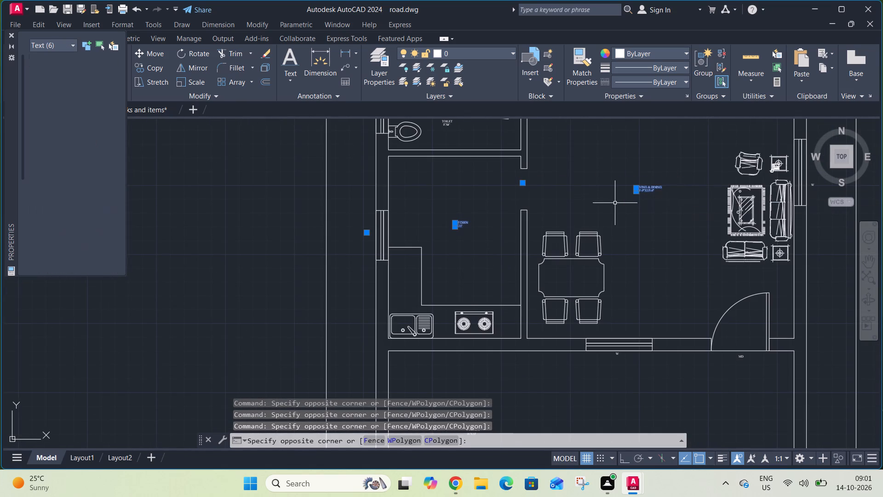
Add the PORTICO label, both MD door labels and the W label below the dining window to the selection.
scroll(607, 238, down, 2)
click(565, 310)
click(534, 331)
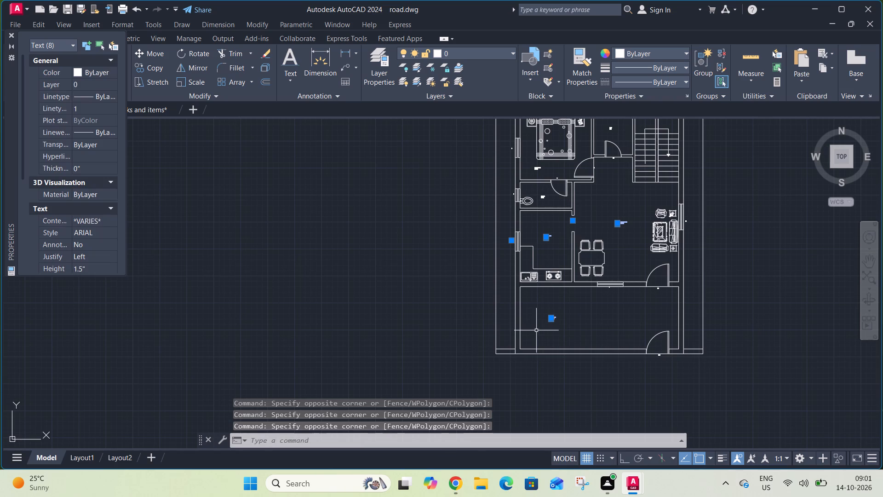
scroll(659, 358, up, 3)
click(671, 352)
click(651, 359)
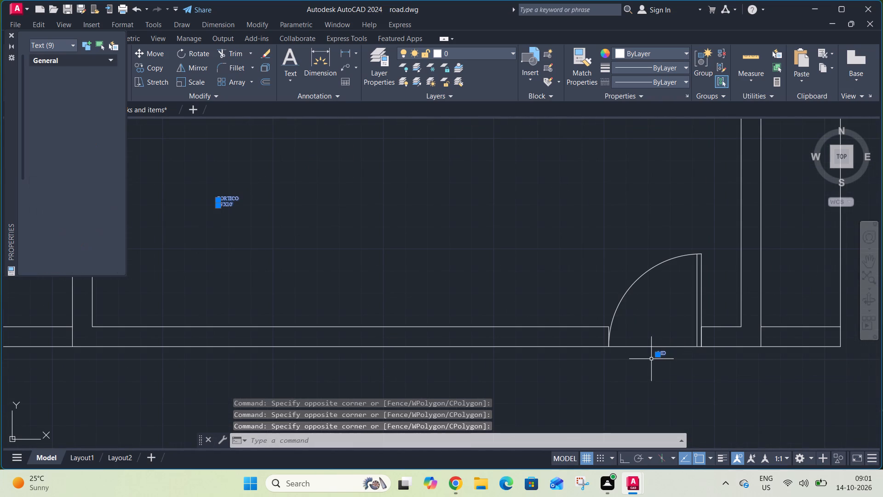
scroll(676, 197, down, 2)
scroll(662, 147, up, 4)
drag(691, 176, 690, 182)
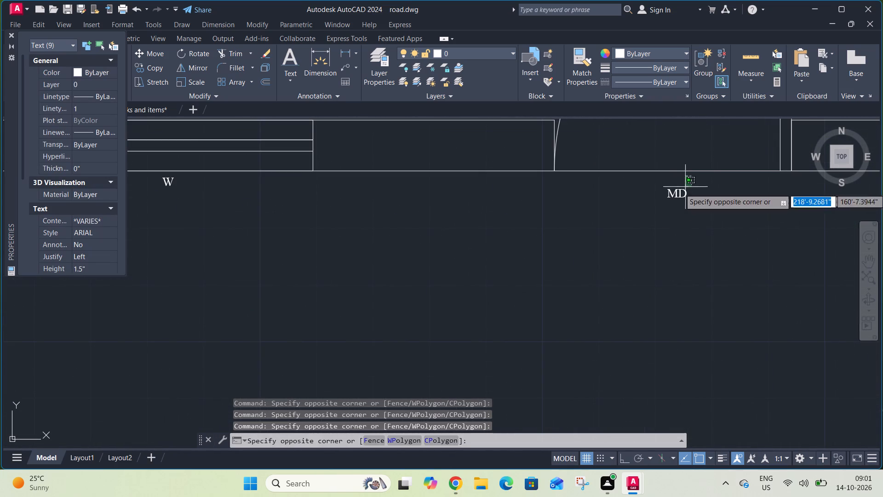
click(657, 209)
scroll(647, 218, down, 2)
middle_drag(631, 230, 567, 325)
scroll(387, 304, up, 2)
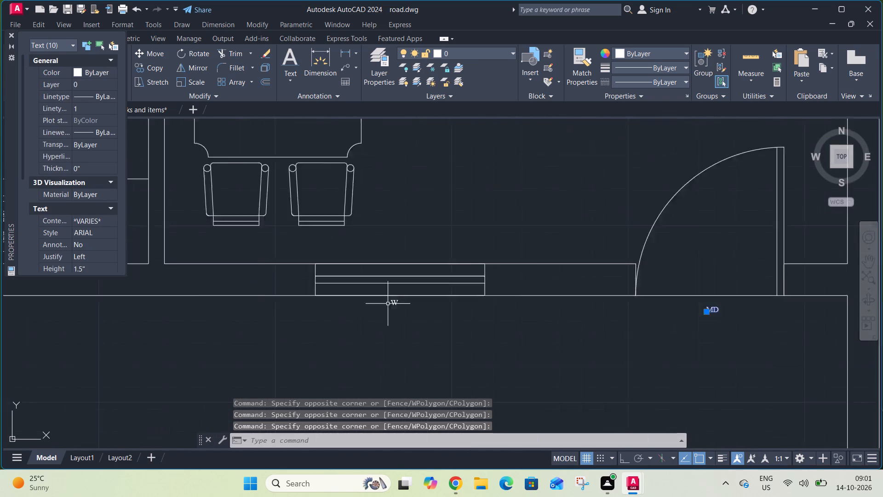
scroll(388, 304, up, 1)
click(415, 289)
drag(391, 308, 391, 316)
scroll(411, 324, down, 3)
scroll(412, 287, down, 1)
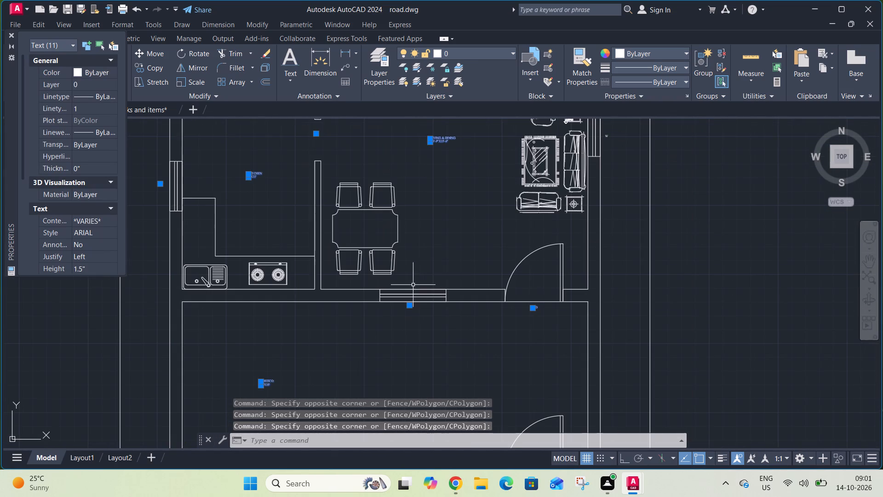
Add the two-line TOILET label, the D1 door label, the two-line BED ROOM label and the toilet's V label to the selection.
scroll(448, 184, down, 1)
middle_drag(450, 186, 556, 390)
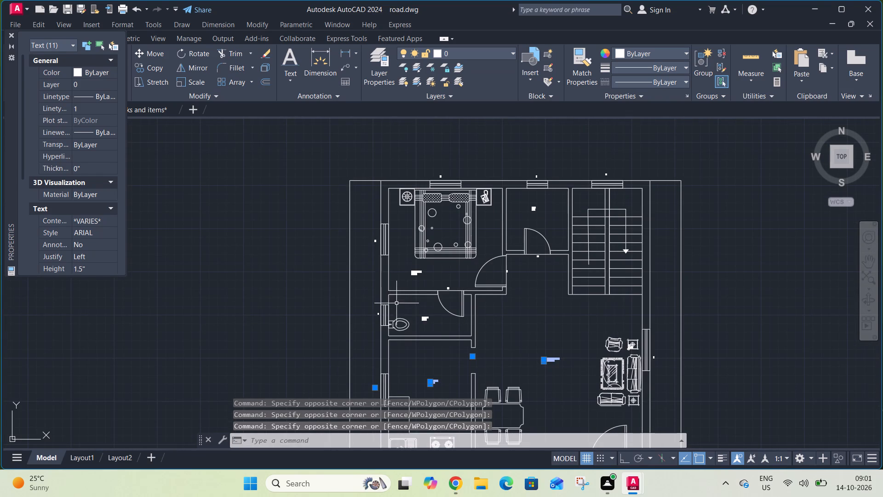
drag(438, 312, 432, 316)
click(415, 329)
scroll(446, 286, up, 2)
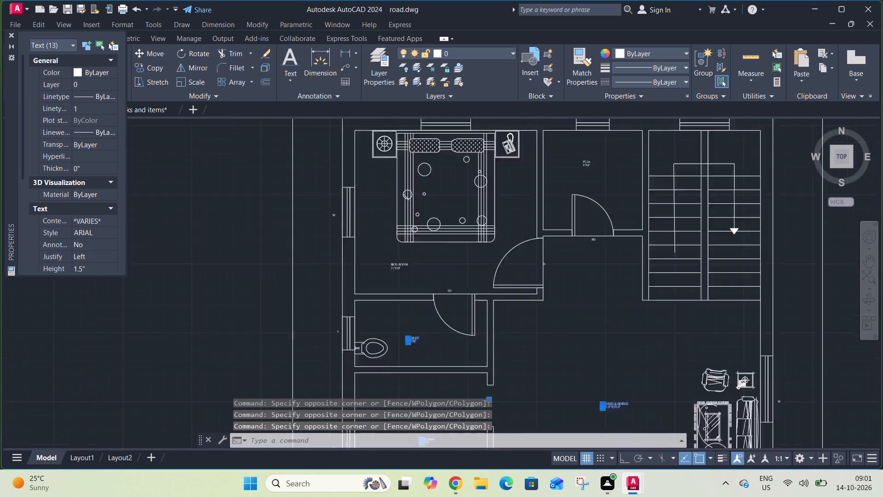
scroll(446, 286, up, 1)
click(471, 286)
click(447, 302)
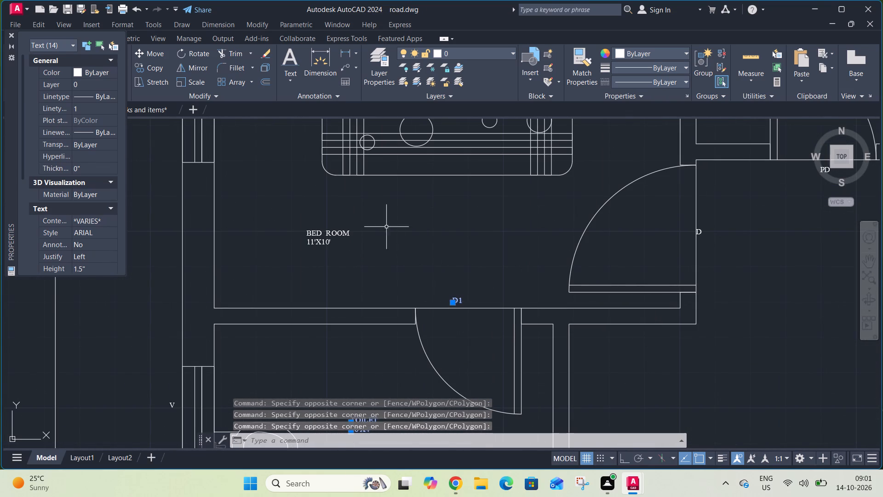
click(383, 220)
click(286, 252)
scroll(333, 250, down, 2)
scroll(272, 313, up, 3)
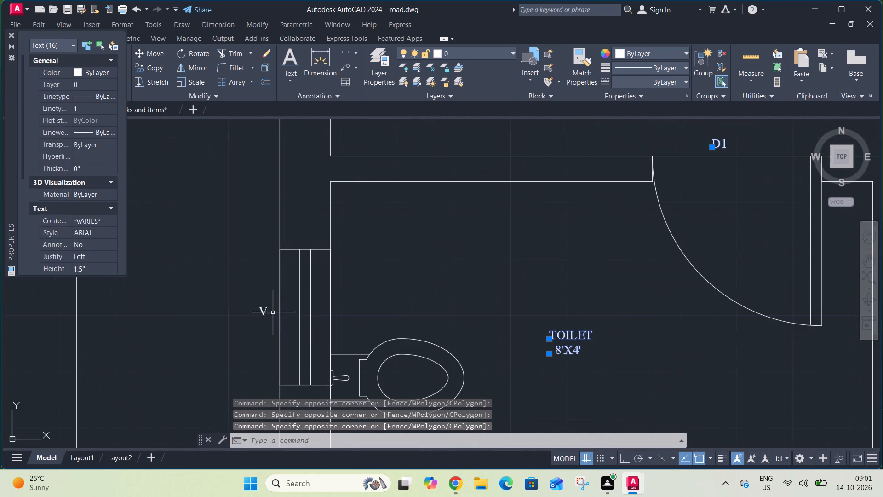
drag(274, 302, 268, 307)
click(249, 329)
scroll(249, 335, down, 3)
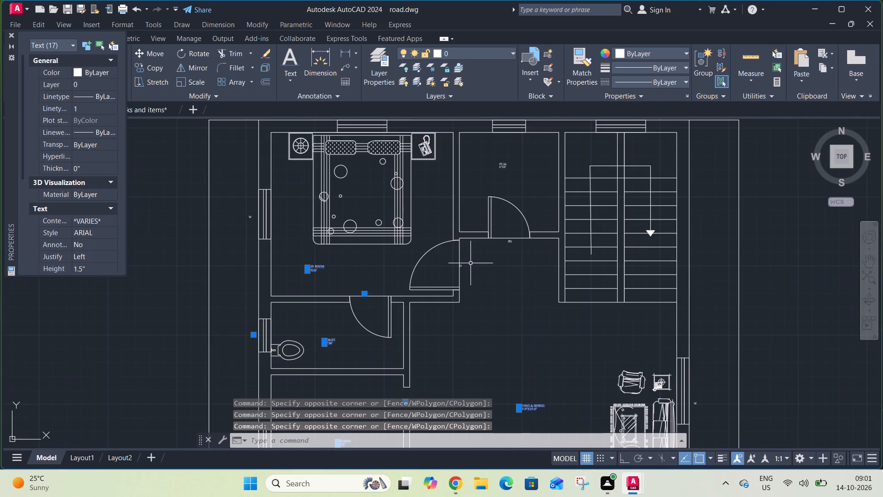
Add the bedroom door's D label, the puja door's PD label and the living room window's W label to the selection.
scroll(469, 264, up, 3)
click(440, 272)
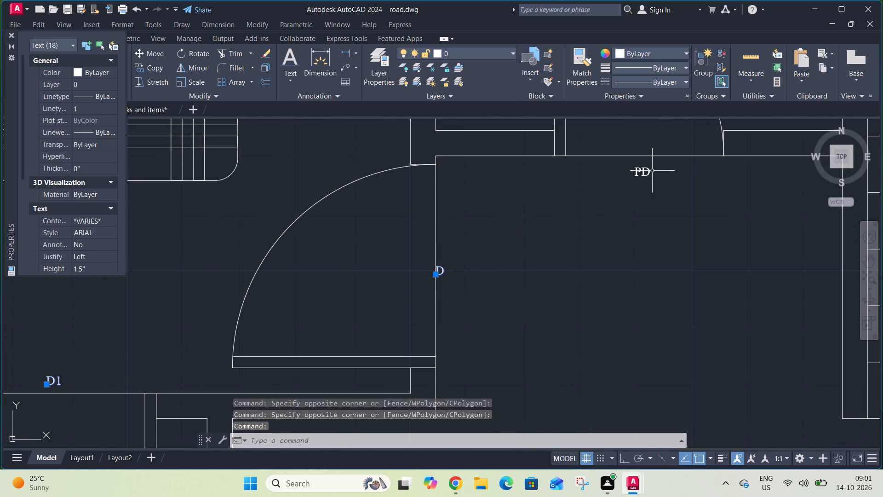
click(654, 162)
click(622, 183)
scroll(628, 220, down, 4)
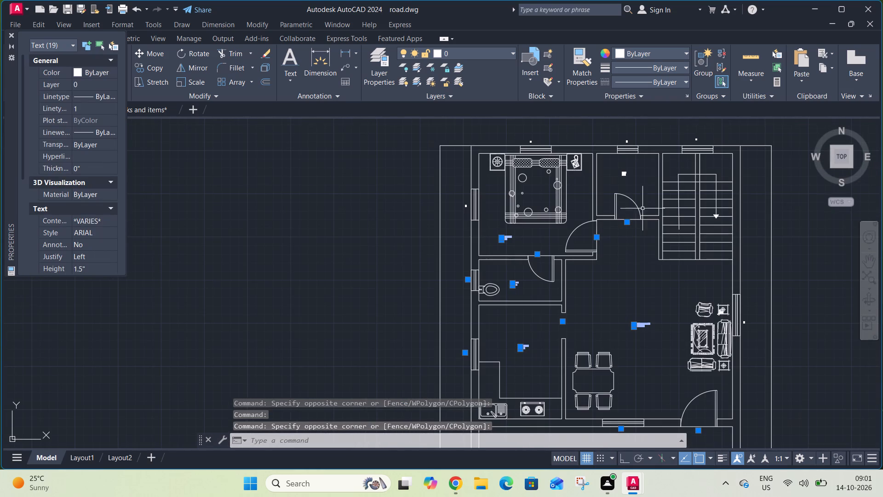
scroll(700, 126, up, 1)
scroll(747, 221, down, 2)
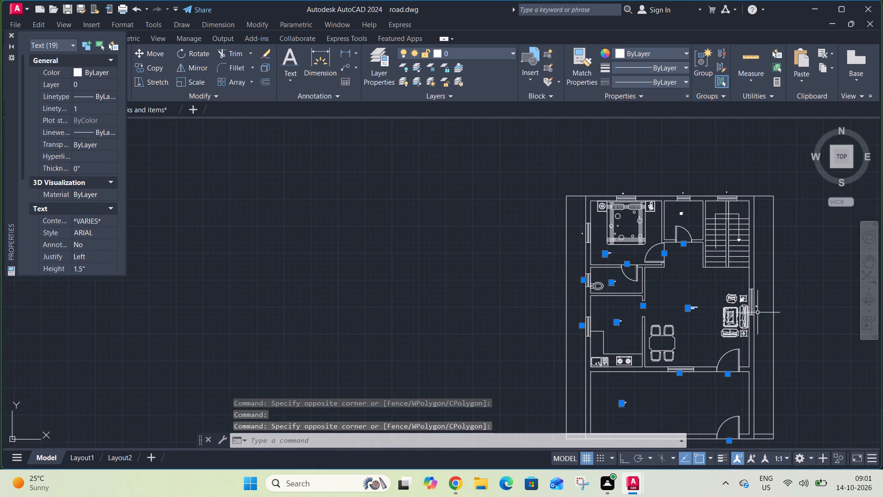
scroll(757, 313, up, 3)
click(766, 283)
click(752, 304)
scroll(754, 316, down, 2)
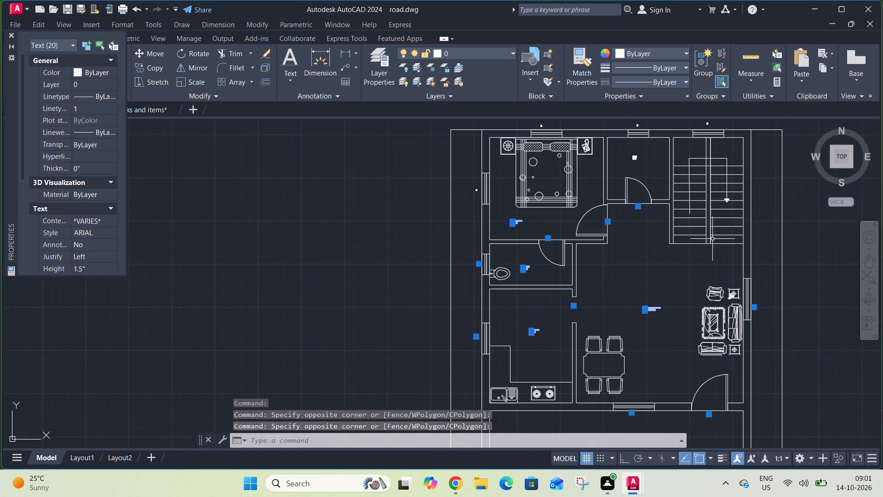
Add the W labels of the staircase, puja and both bedroom windows, plus the two-line PUJA label, to the selection.
middle_drag(712, 121, 677, 176)
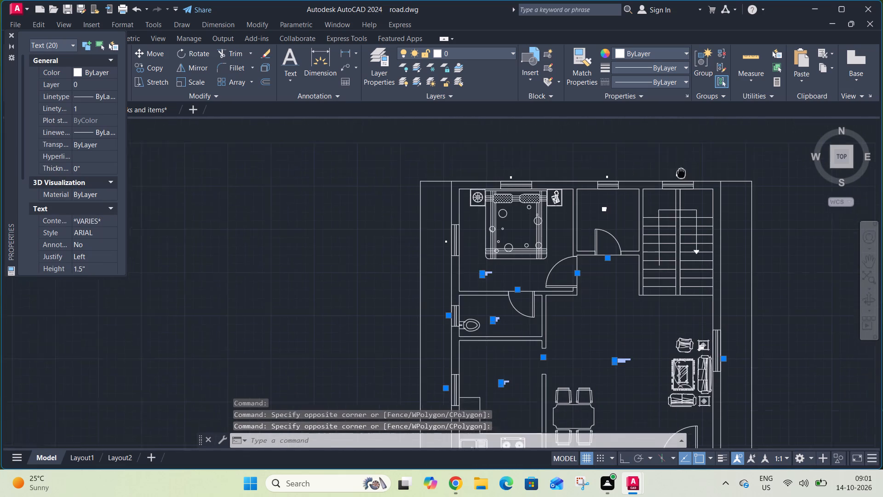
middle_drag(677, 176, 670, 181)
scroll(671, 181, up, 2)
click(672, 181)
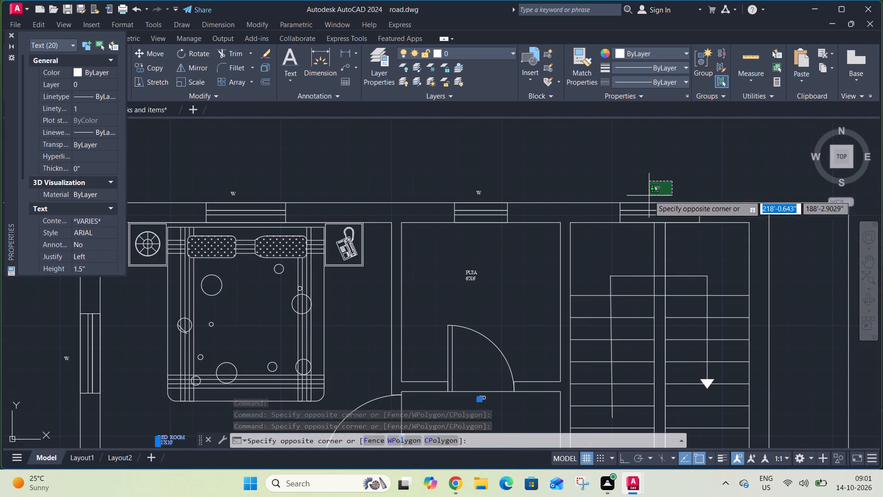
click(649, 196)
click(504, 185)
click(466, 199)
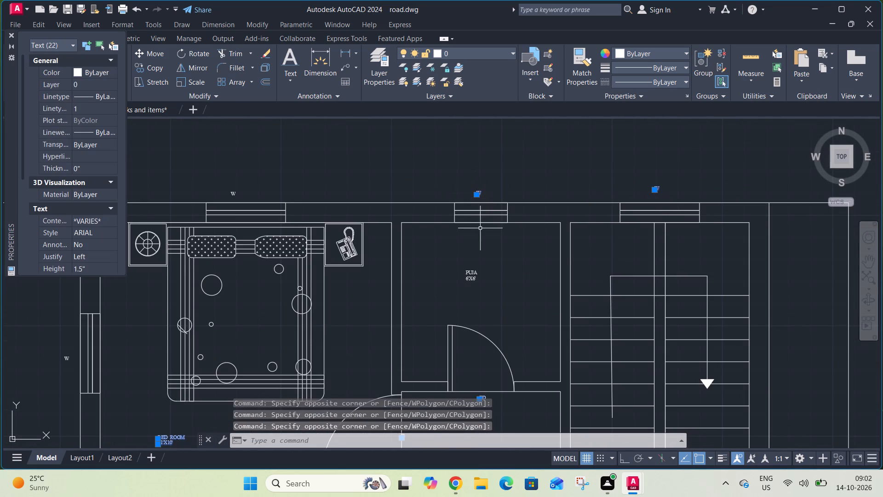
click(484, 234)
click(460, 293)
scroll(490, 267, down, 2)
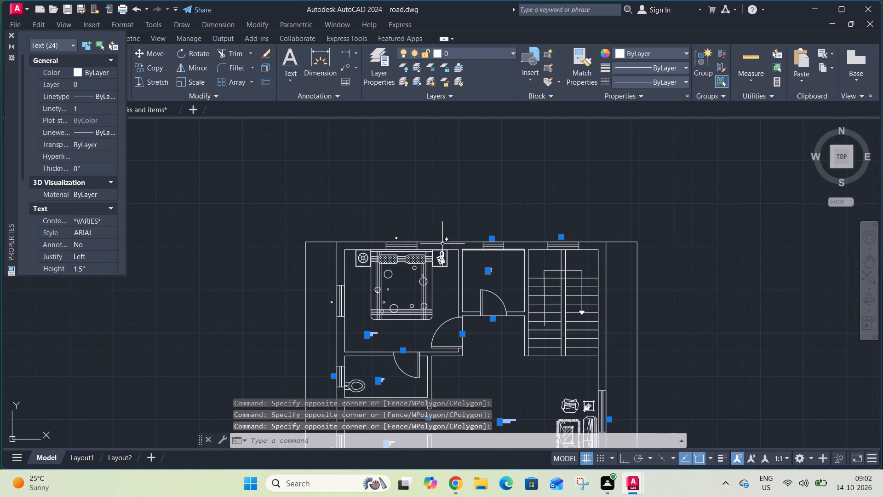
scroll(399, 243, up, 3)
click(402, 208)
click(369, 227)
scroll(420, 191, down, 3)
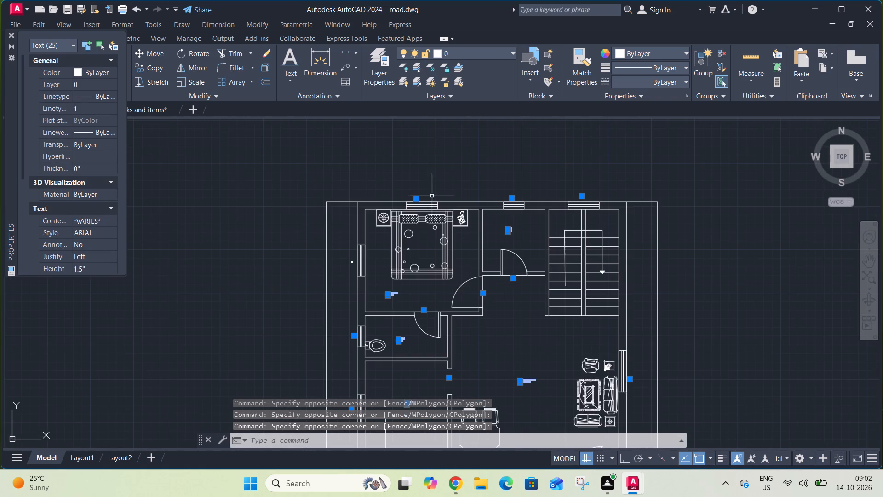
scroll(355, 268, up, 3)
click(350, 229)
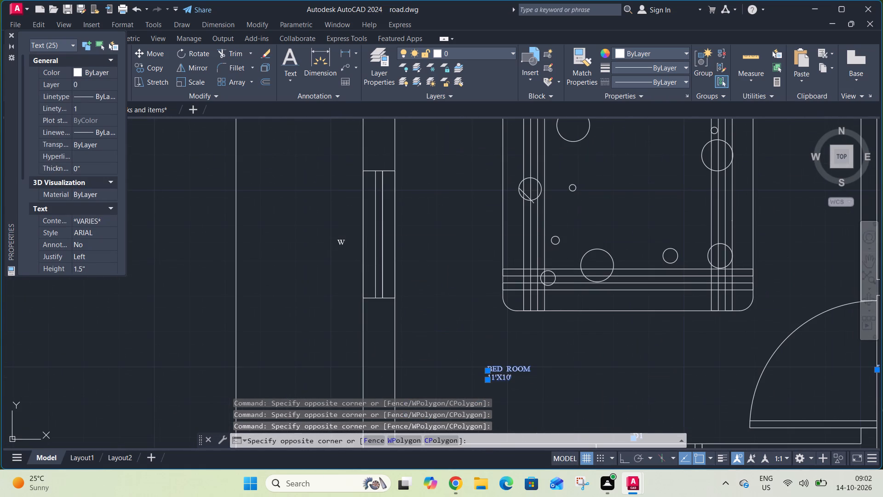
click(321, 257)
Set the text height of all selected labels to 5", close the object properties and clear the selection.
click(81, 268)
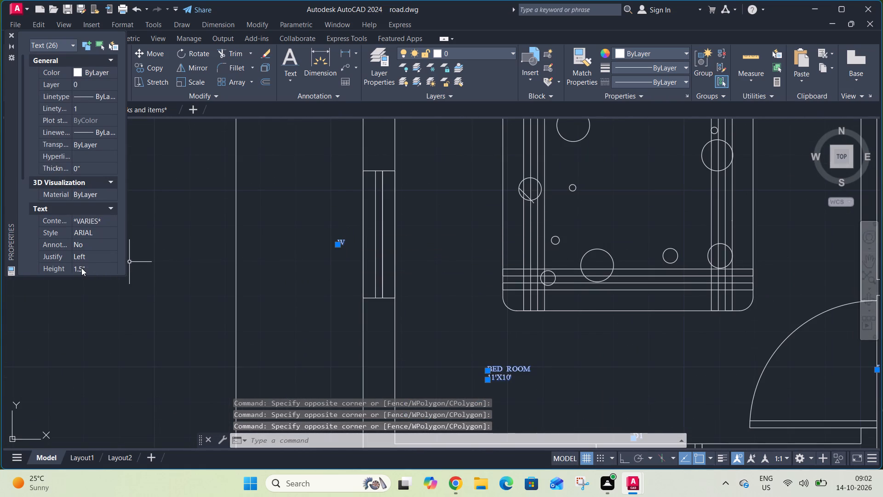
key(BackSpace)
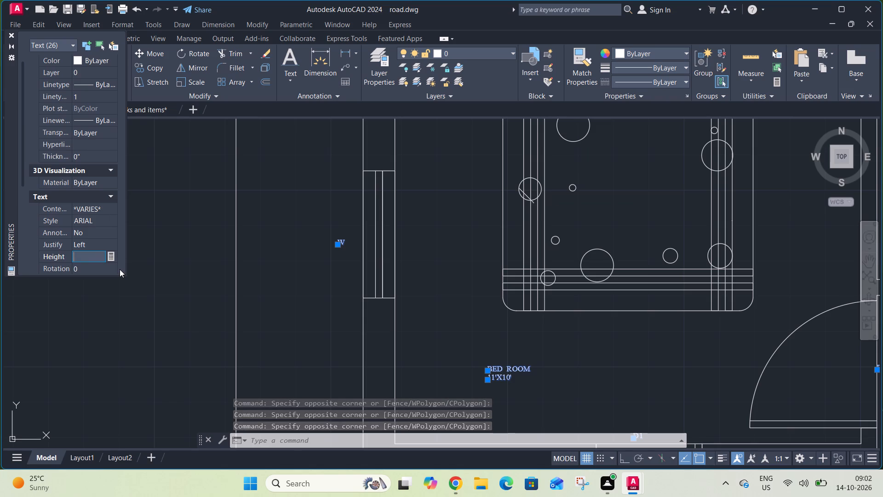
key(5)
key(shift+quotedbl)
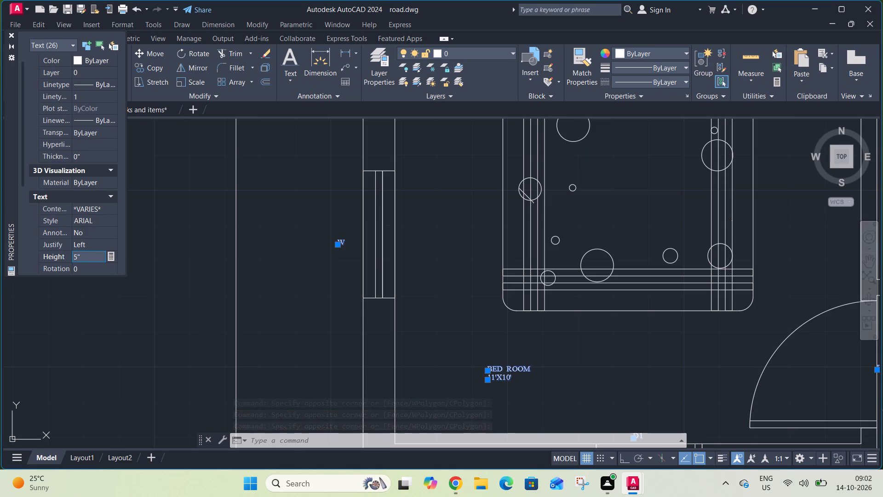
key(Return)
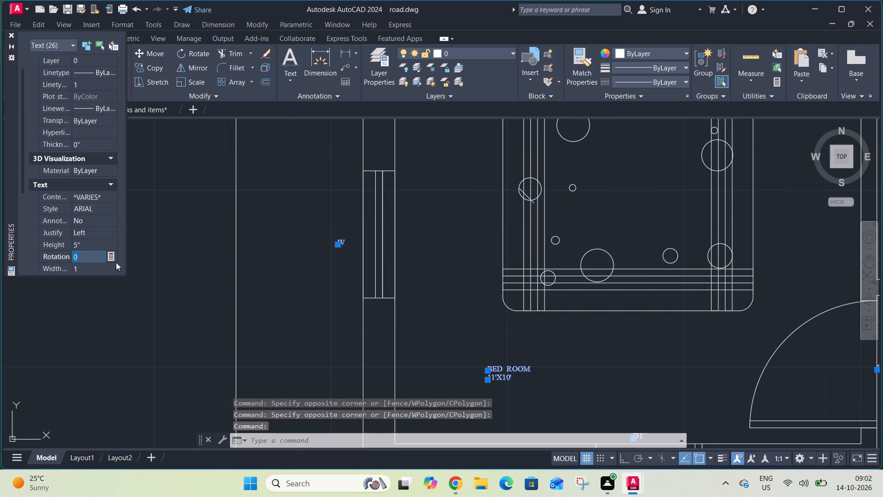
scroll(122, 254, down, 2)
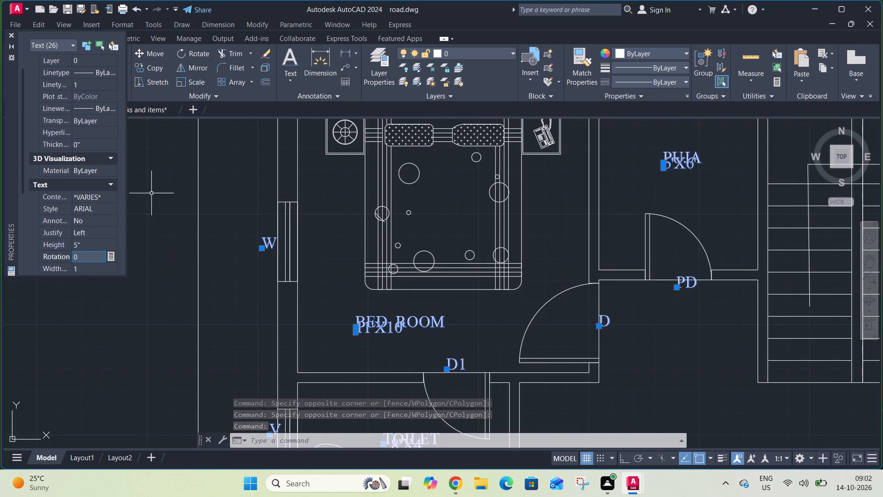
click(11, 35)
key(Escape)
Move the bedroom door's D label slightly down along the wall line.
scroll(247, 252, down, 1)
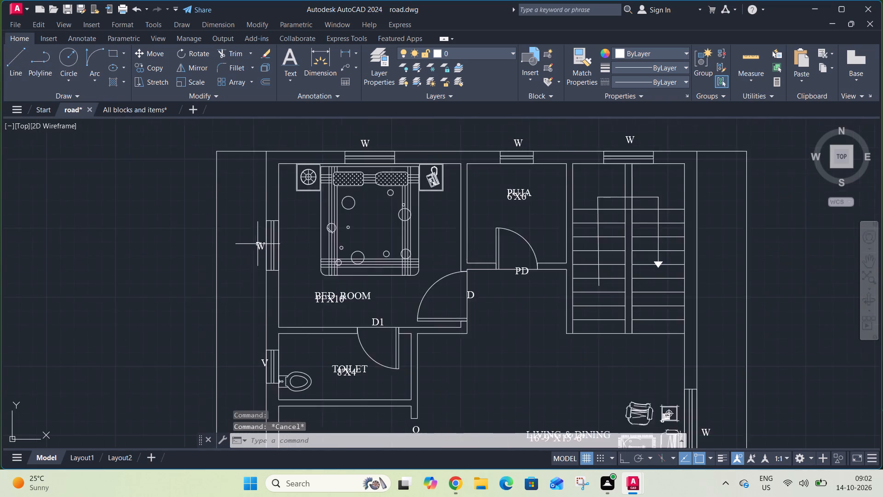
scroll(258, 244, down, 1)
middle_drag(344, 227, 314, 185)
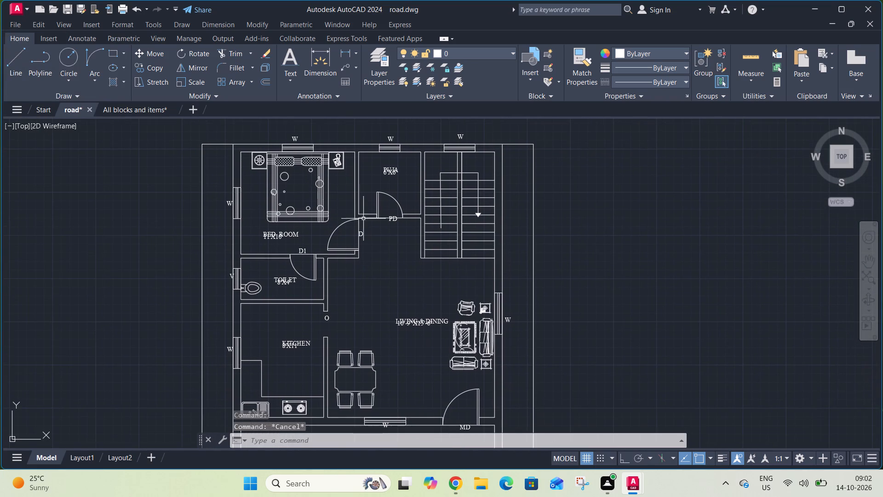
scroll(361, 229, up, 3)
click(358, 242)
click(362, 238)
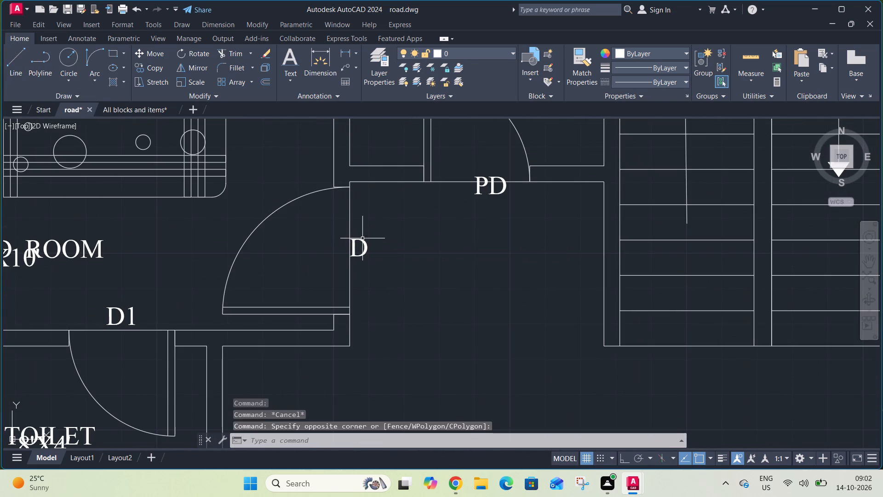
click(364, 243)
key(m)
key(space)
click(363, 252)
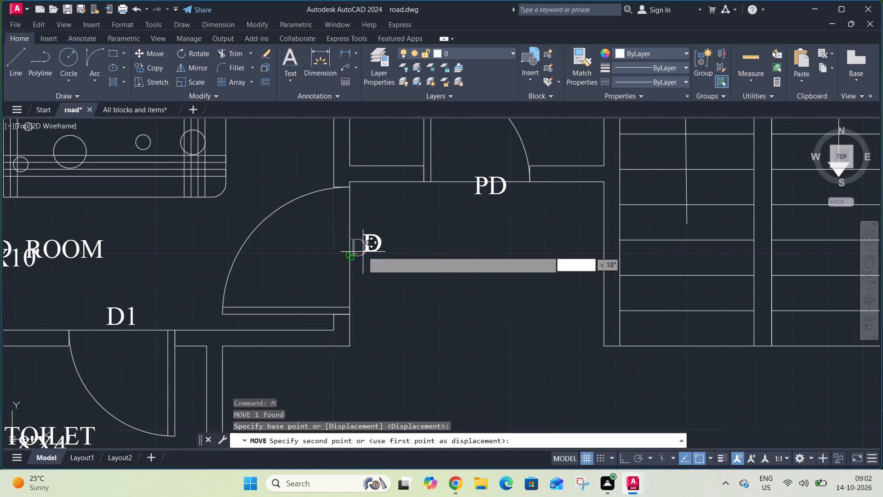
key(F8)
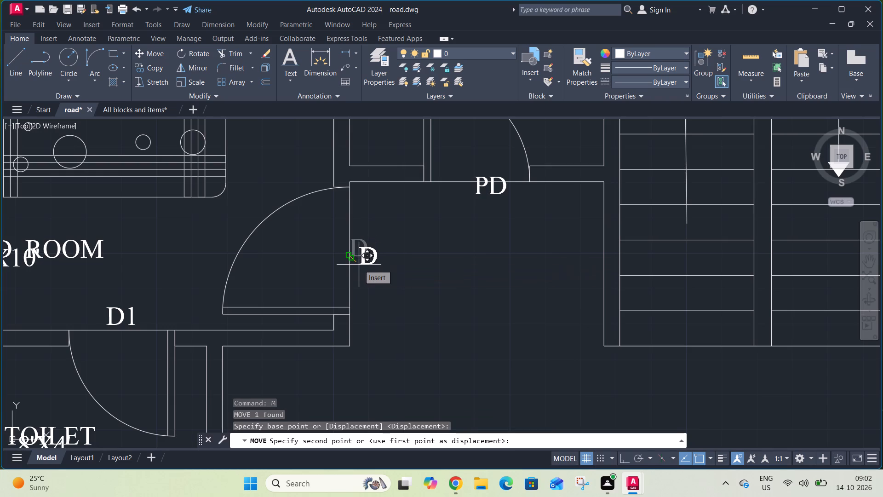
key(F8)
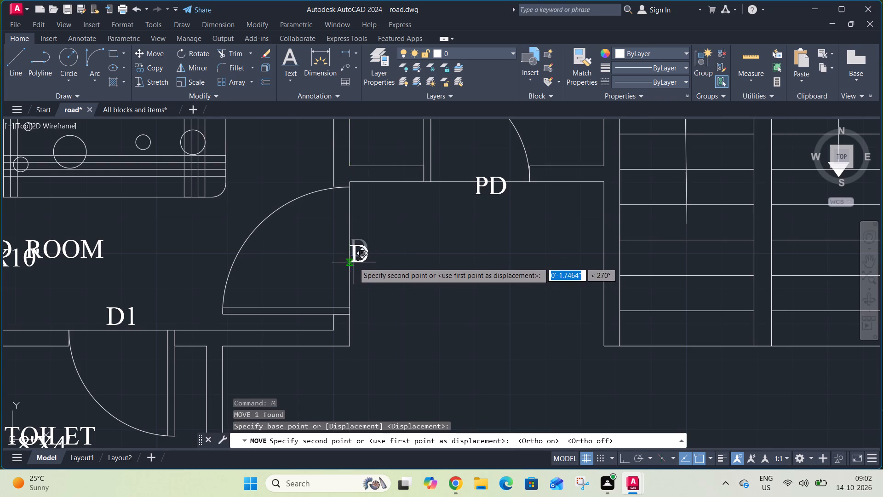
scroll(353, 261, up, 3)
click(351, 261)
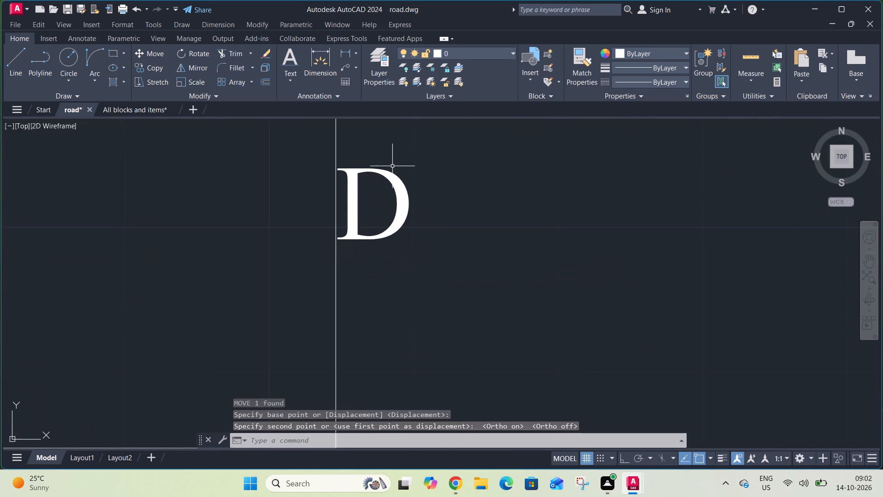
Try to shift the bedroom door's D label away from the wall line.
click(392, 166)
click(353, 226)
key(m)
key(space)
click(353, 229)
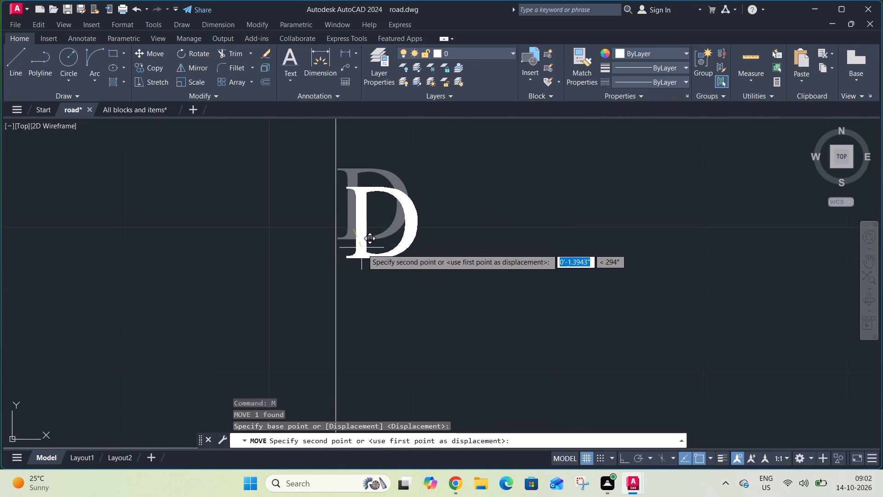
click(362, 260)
Move the bedroom door's D label to the hall side, clear of the wall line.
click(383, 191)
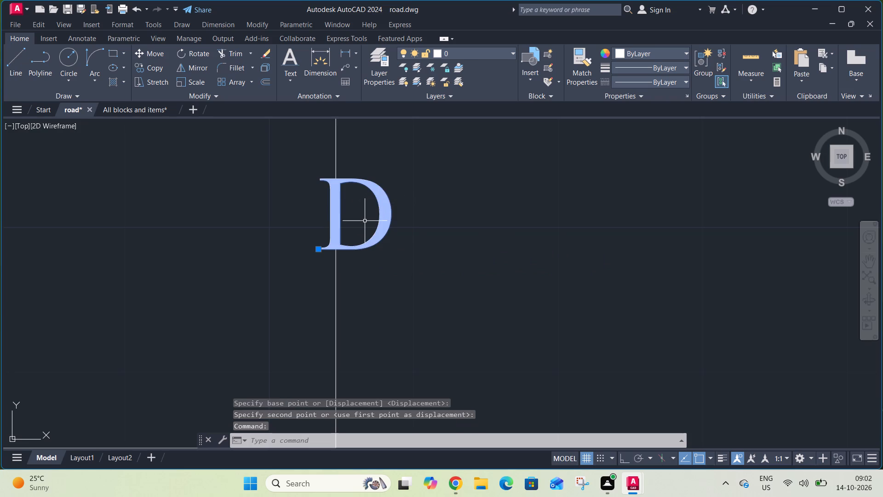
key(m)
key(space)
click(329, 237)
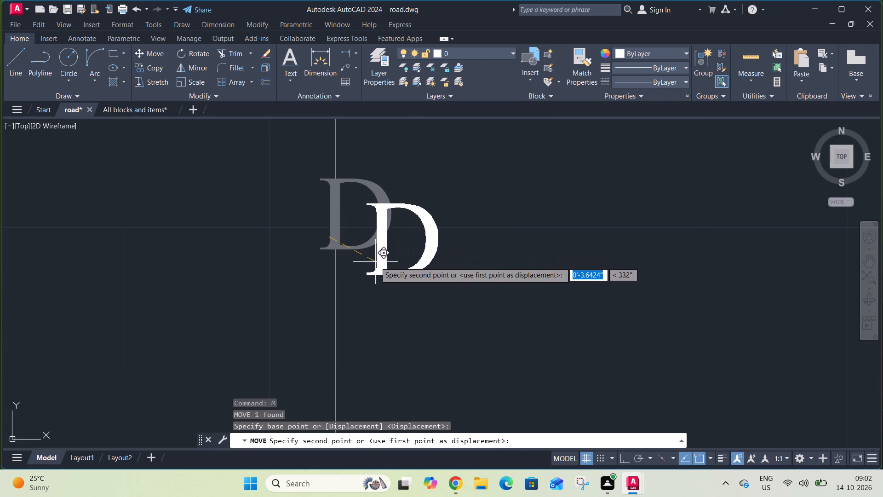
click(375, 262)
Move the puja door's PD label down so it sits clear below the wall line.
scroll(364, 249, down, 3)
scroll(502, 171, up, 2)
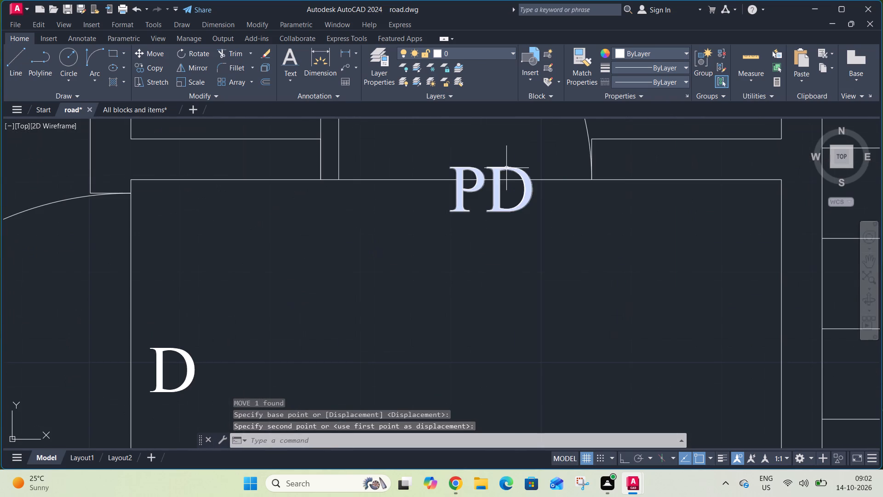
click(506, 168)
key(m)
key(space)
click(496, 207)
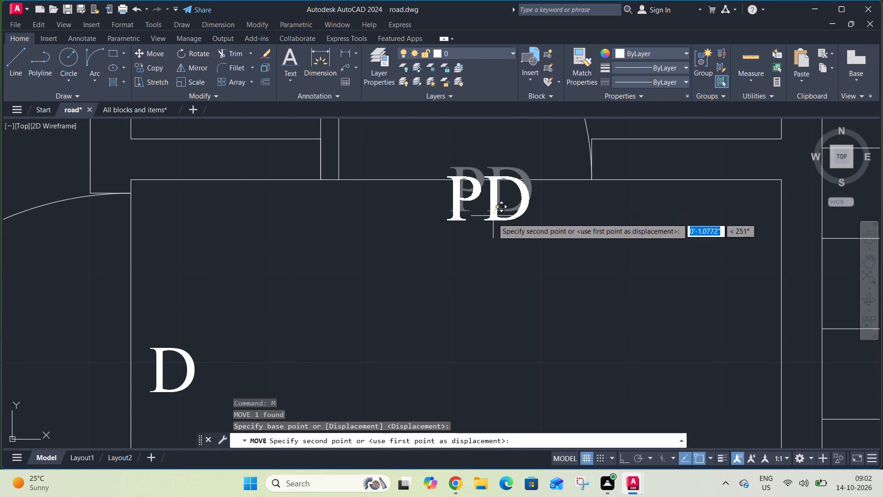
click(480, 234)
scroll(477, 224, down, 3)
Move the 11'X10' size text down so it sits clear below the BED ROOM label.
scroll(483, 220, down, 1)
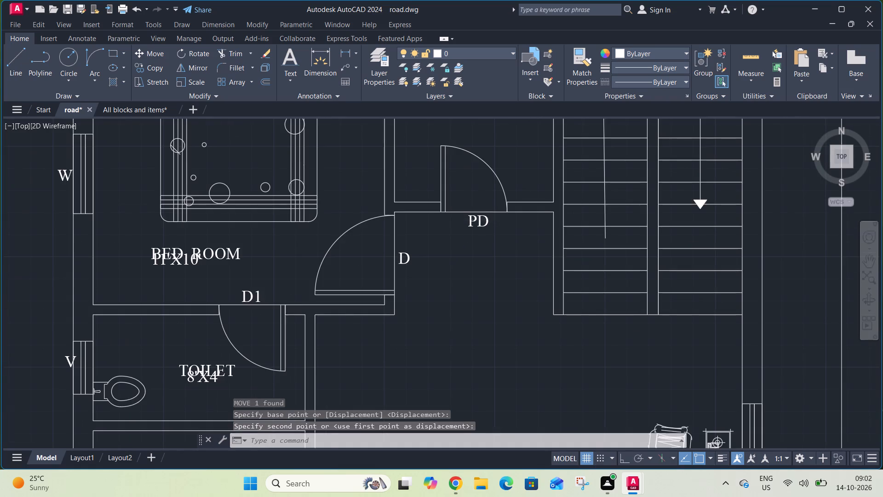
scroll(483, 220, down, 1)
scroll(373, 240, up, 3)
click(350, 225)
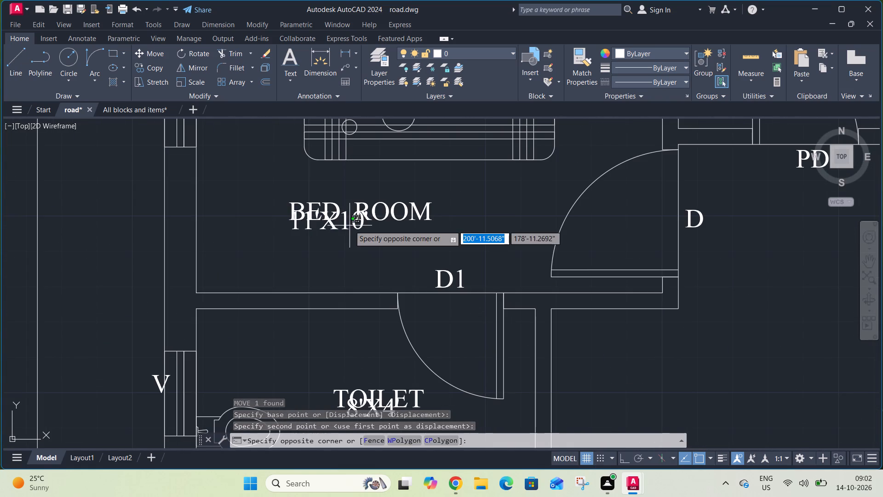
click(337, 228)
key(m)
key(space)
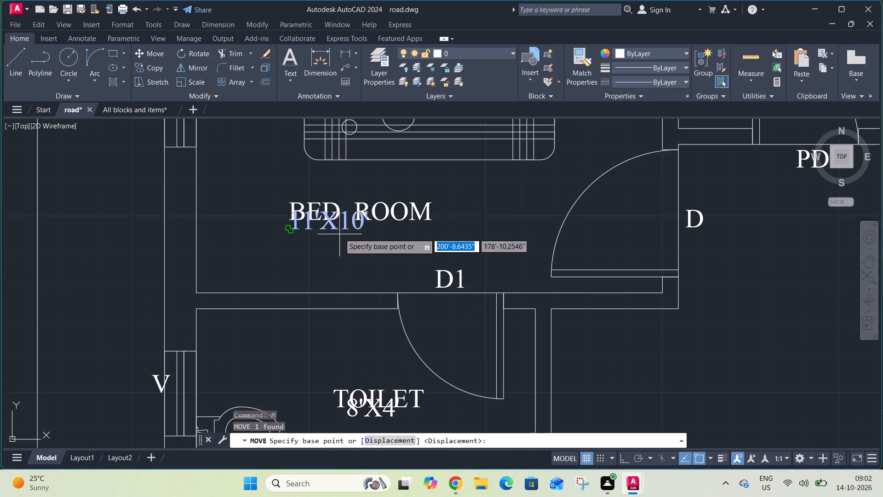
click(338, 230)
click(323, 249)
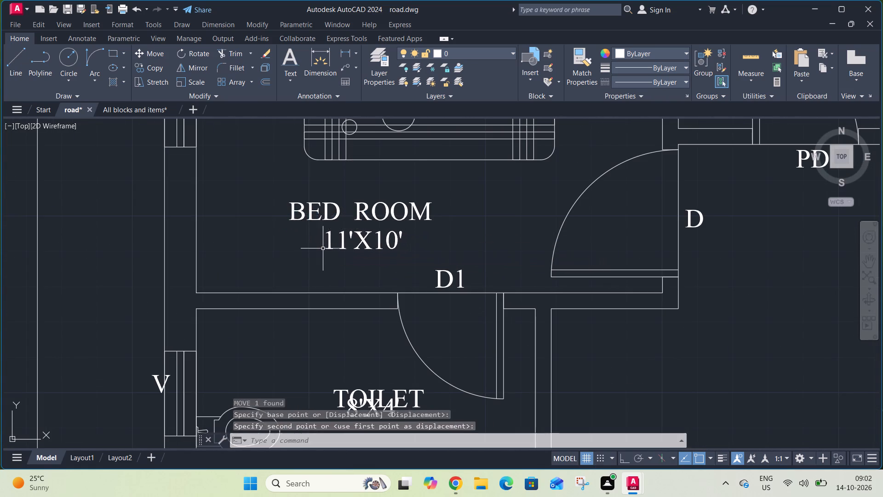
Move the toilet's 8'X4' size text down so it sits below the TOILET label.
scroll(328, 229, down, 3)
scroll(348, 272, up, 5)
click(344, 259)
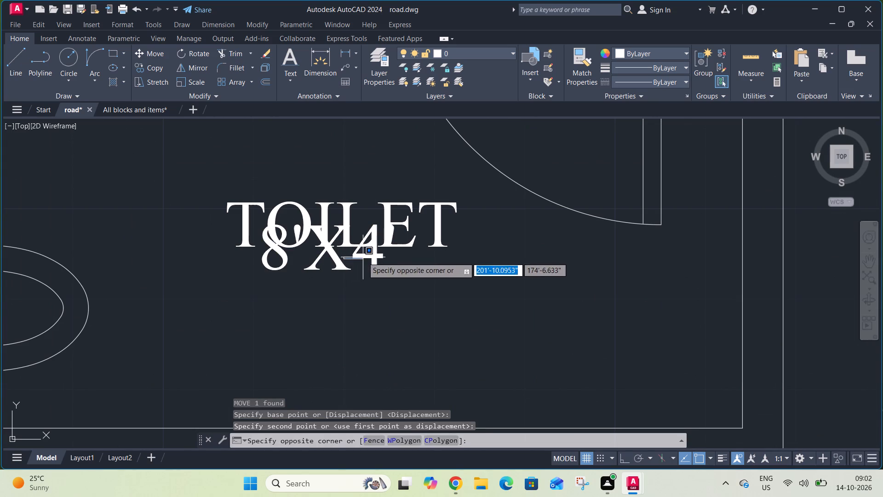
click(363, 257)
click(374, 257)
click(372, 258)
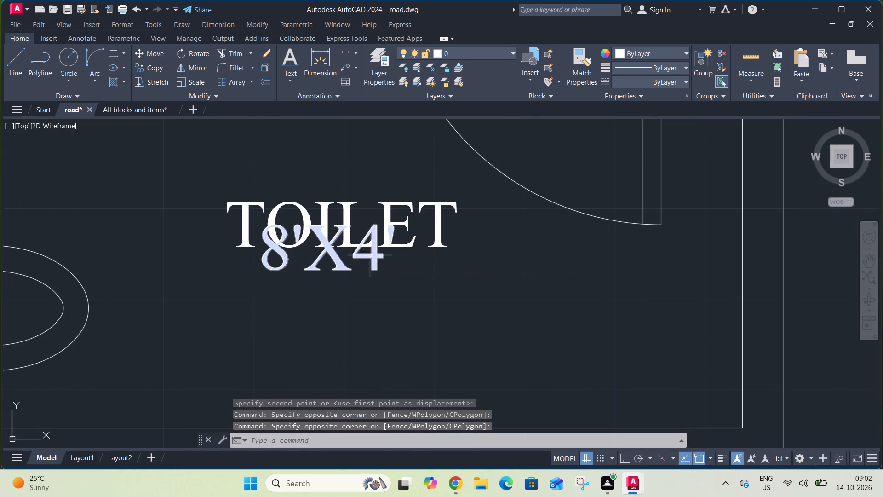
click(369, 254)
click(371, 258)
click(390, 257)
click(365, 262)
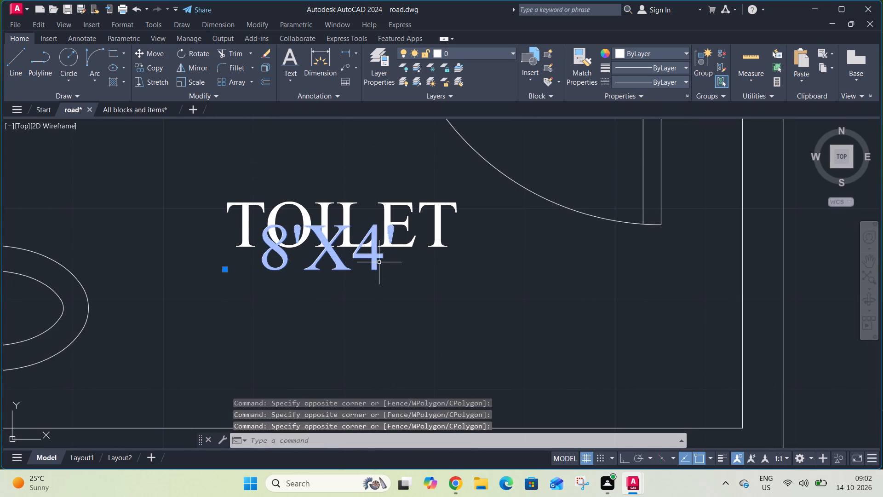
text(M)
key(space)
click(374, 259)
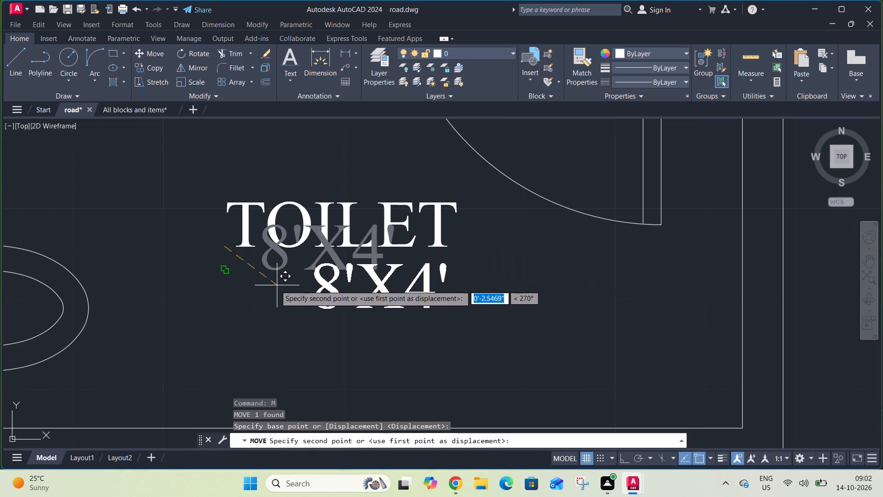
click(253, 286)
Move the kitchen's 8'X11' size text down and centre it below the KITCHEN label.
scroll(342, 272, down, 1)
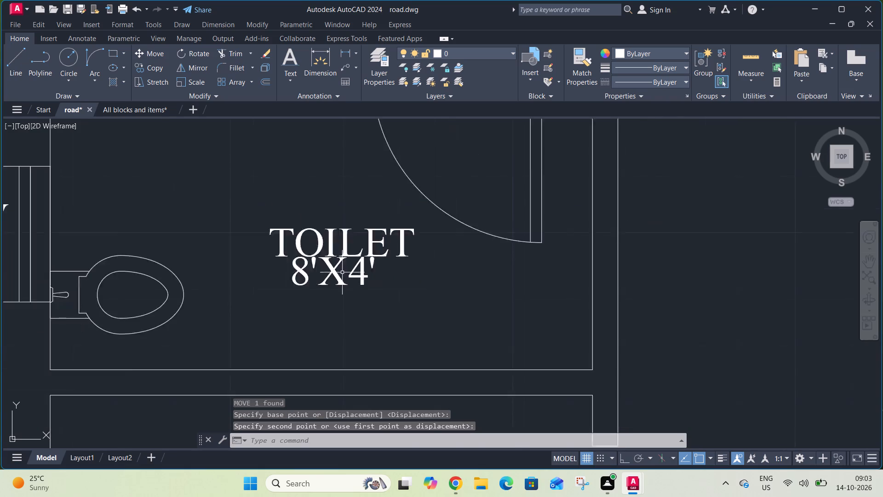
scroll(342, 272, down, 4)
scroll(356, 329, up, 6)
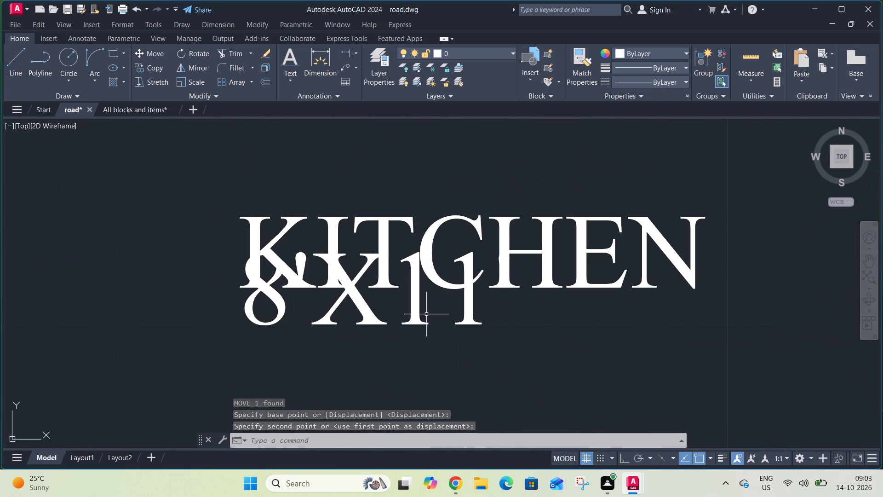
click(492, 312)
click(409, 327)
key(m)
key(space)
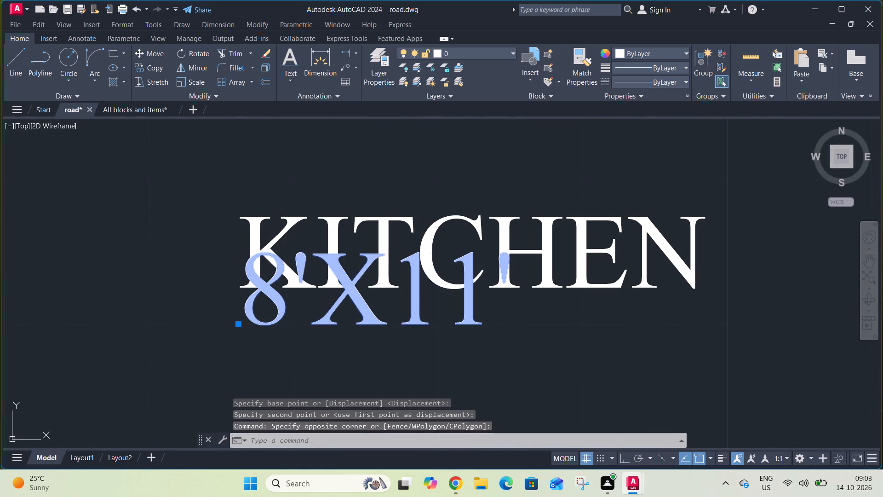
click(400, 323)
click(480, 387)
Move the 16'-9"X15'-6" size text down so it sits centred below the LIVING & DINING label.
scroll(464, 284, down, 3)
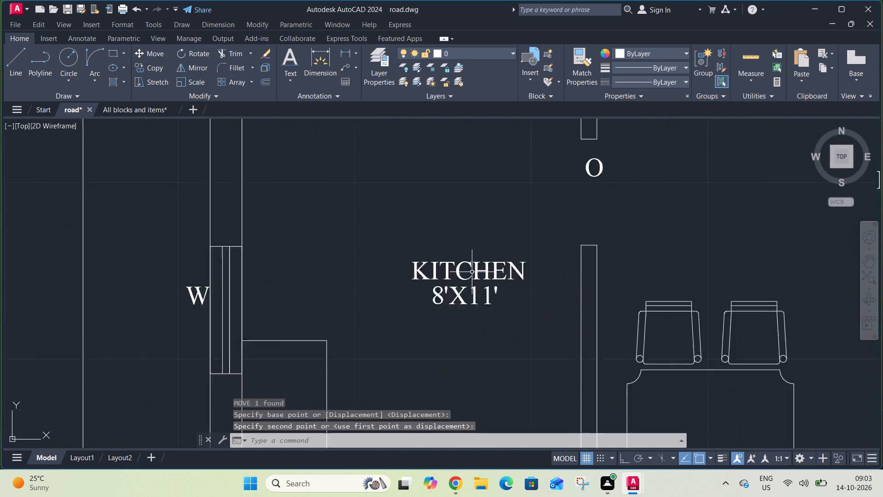
scroll(472, 272, down, 2)
scroll(657, 245, up, 4)
click(626, 224)
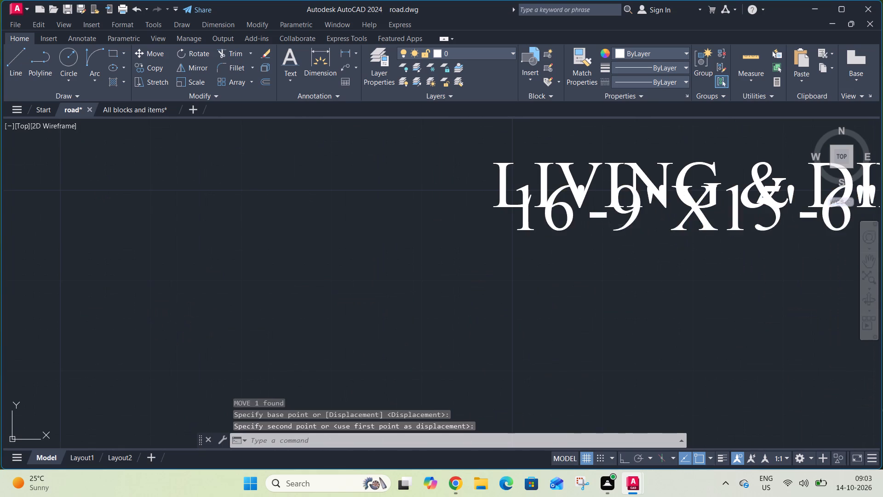
key(m)
key(space)
click(623, 229)
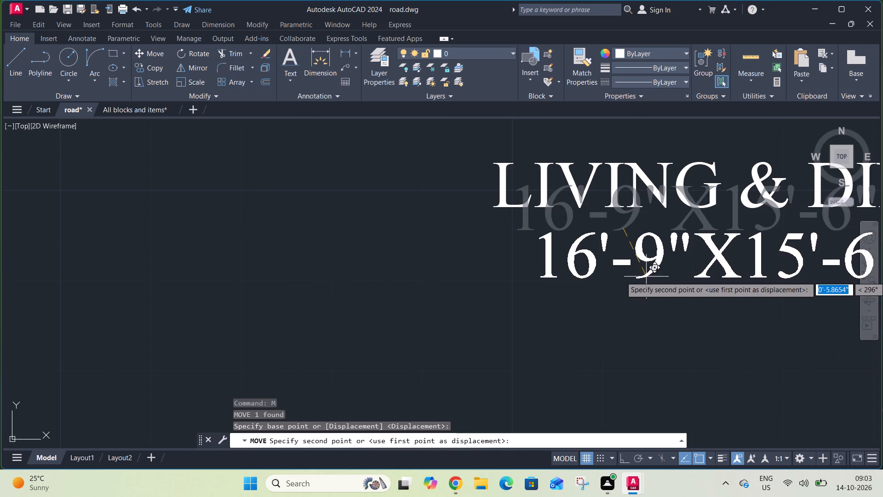
scroll(645, 277, down, 2)
click(660, 281)
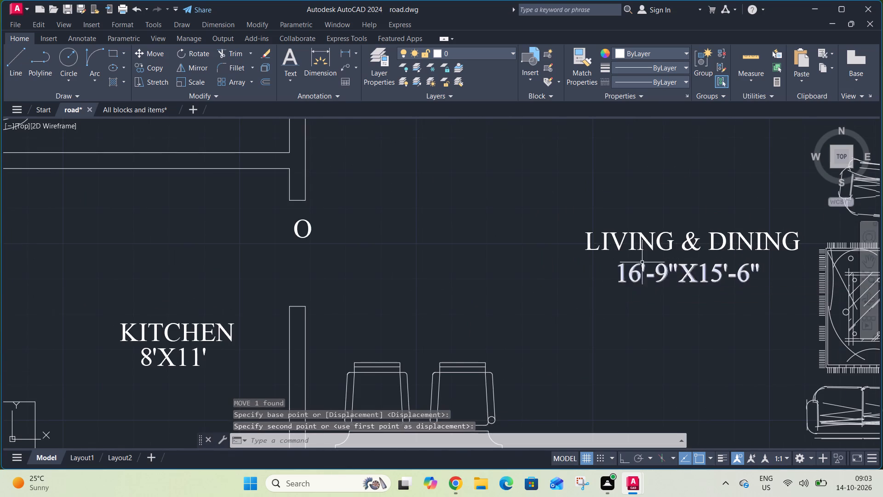
Move the W label of the window between the living area and portico down, clear below the wall line.
scroll(637, 255, down, 3)
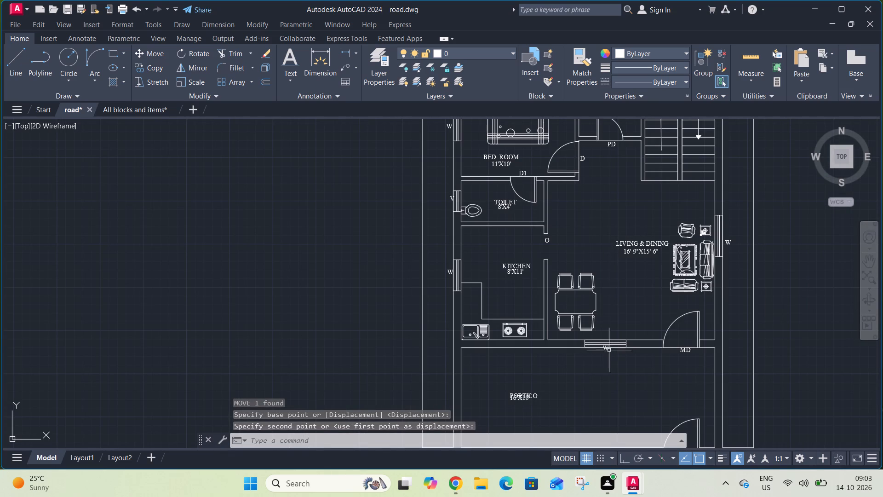
scroll(609, 348, up, 3)
click(602, 345)
key(m)
key(space)
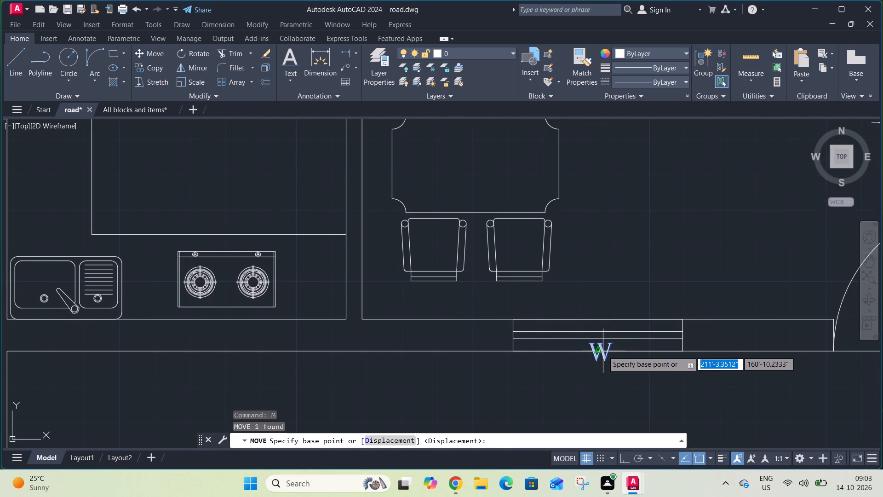
click(603, 354)
click(597, 371)
Shift the MD label of the door between the living area and portico slightly west along the wall line.
scroll(596, 353, down, 3)
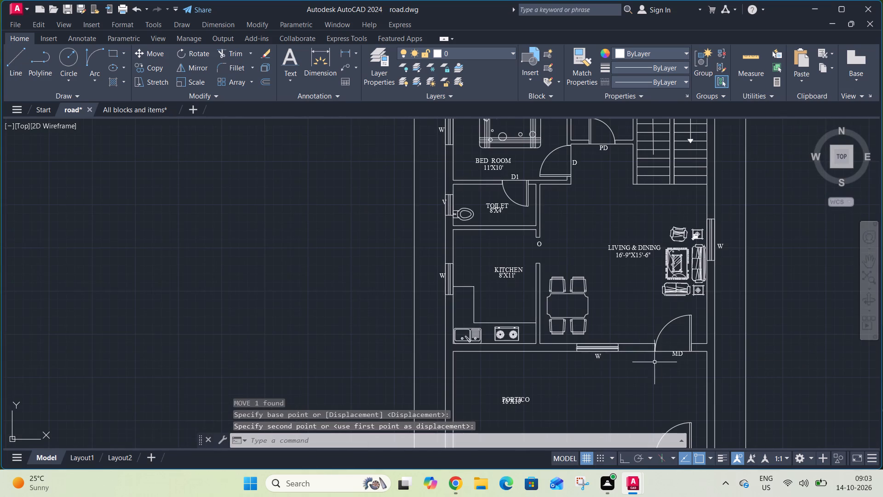
middle_drag(663, 364, 468, 306)
scroll(468, 306, up, 3)
click(482, 283)
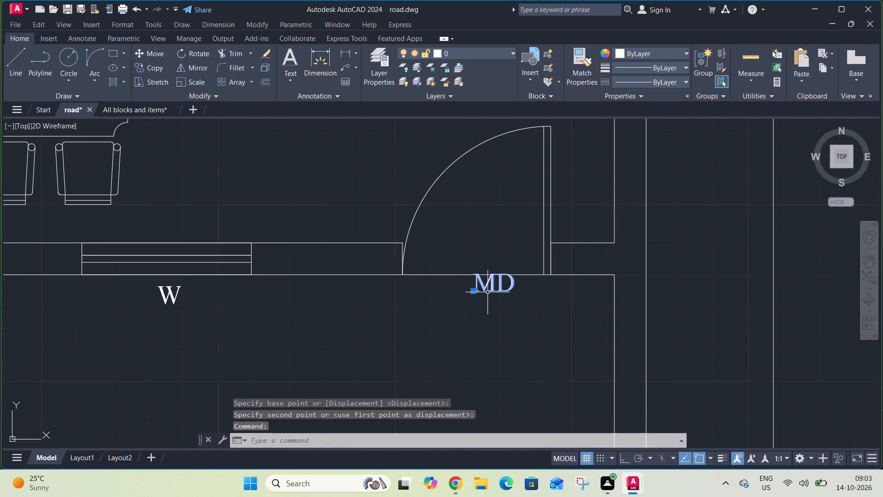
key(m)
key(space)
click(490, 290)
click(489, 299)
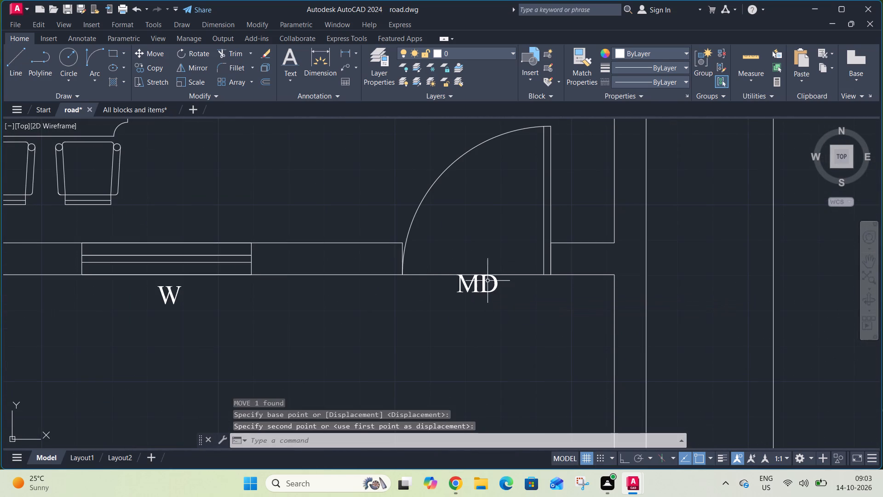
Move the living area door's MD label down so it sits clear below the wall line.
click(476, 283)
key(m)
key(space)
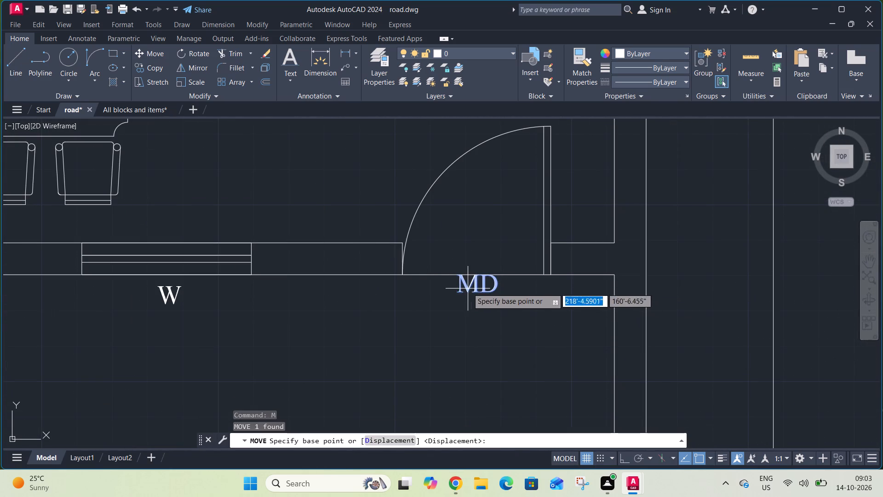
click(468, 288)
scroll(469, 300, up, 2)
click(476, 298)
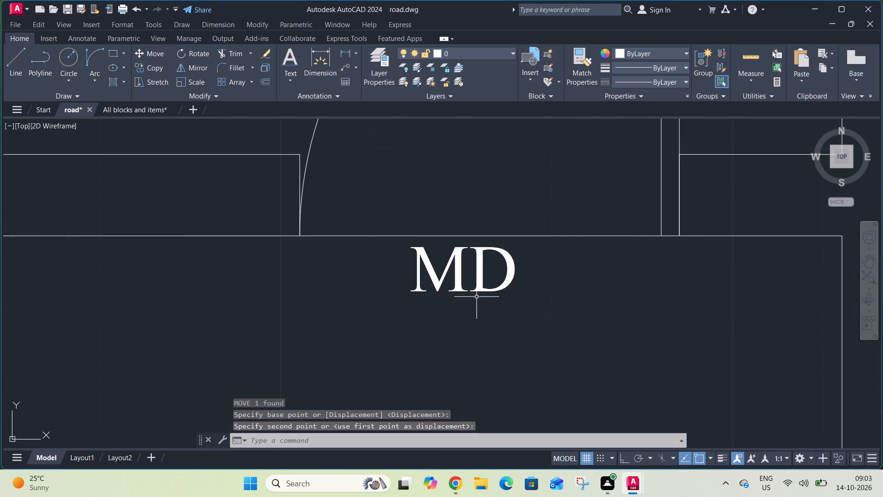
Move the portico entrance door's MD label down, below the outer wall line.
scroll(480, 272, down, 5)
scroll(502, 370, up, 4)
click(477, 327)
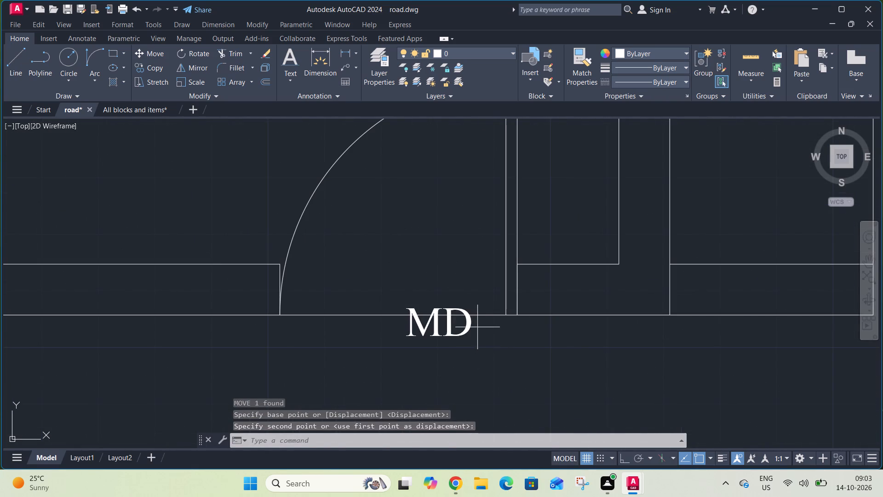
click(445, 331)
key(m)
key(space)
click(437, 327)
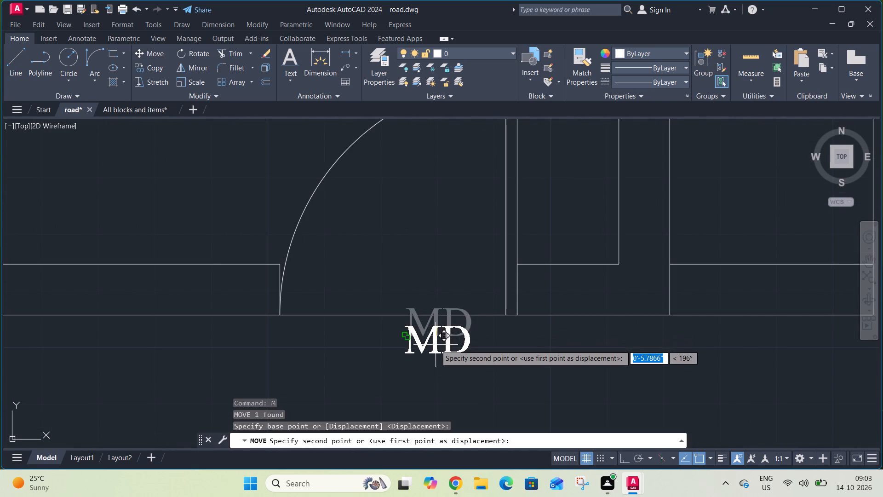
click(435, 346)
Move the portico's 16'X10' size text down so it sits directly below the PORTICO label.
scroll(457, 334, down, 4)
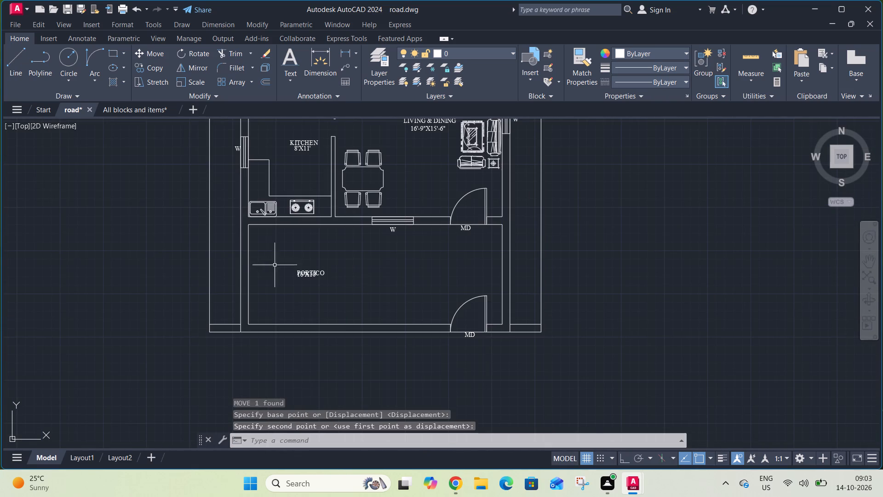
scroll(305, 271, up, 4)
click(342, 303)
key(m)
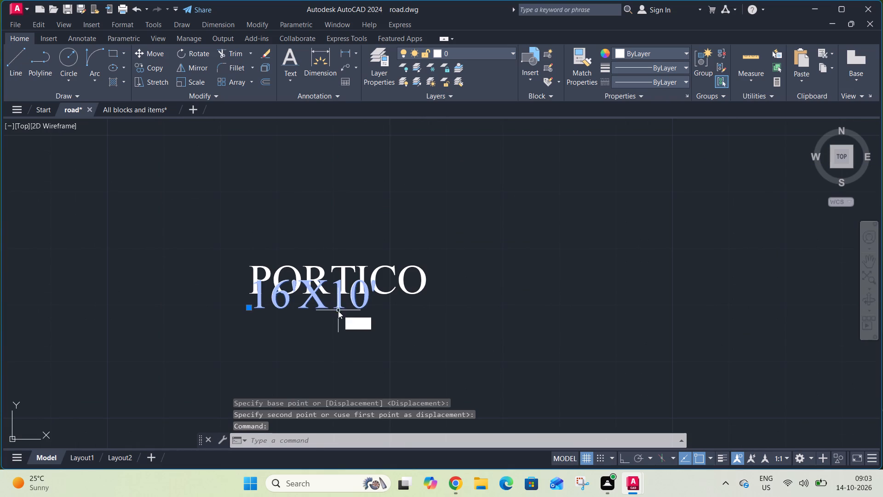
key(space)
click(329, 304)
click(281, 321)
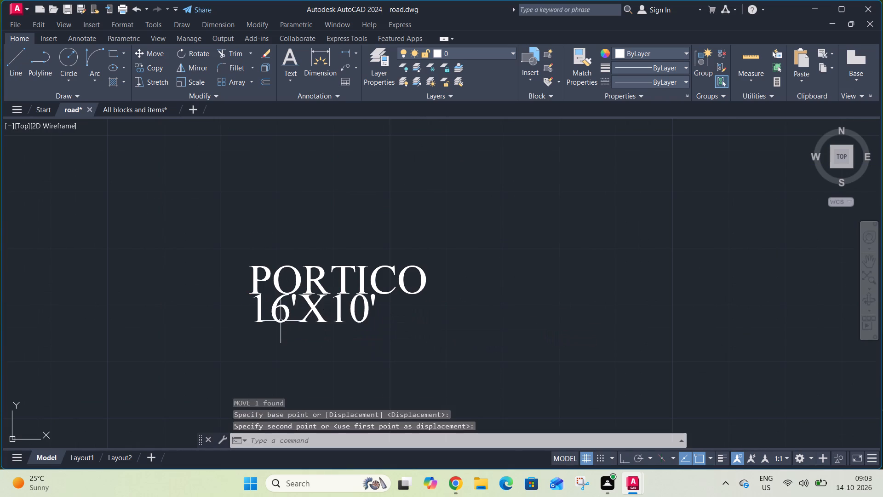
Move the puja room's 6'X6' size text down so it sits clear below the PUJA label.
scroll(319, 317, down, 5)
middle_drag(384, 194, 392, 205)
scroll(384, 194, down, 1)
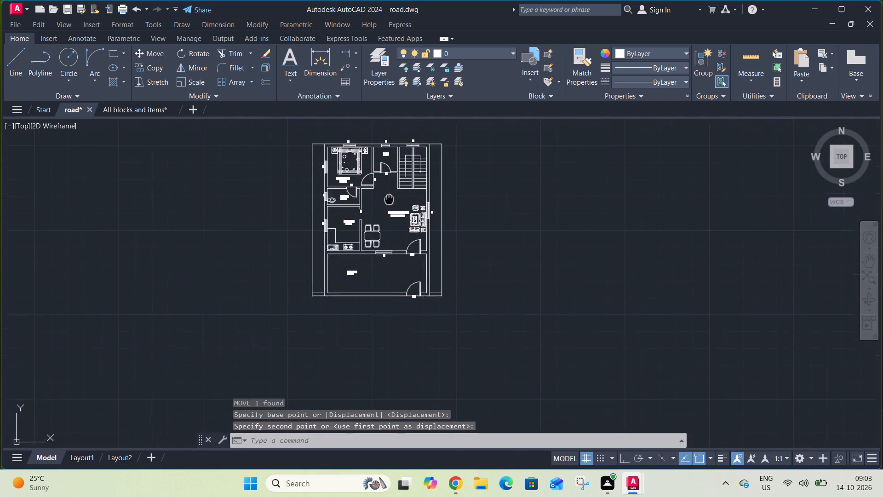
middle_drag(392, 205, 438, 337)
scroll(429, 300, up, 5)
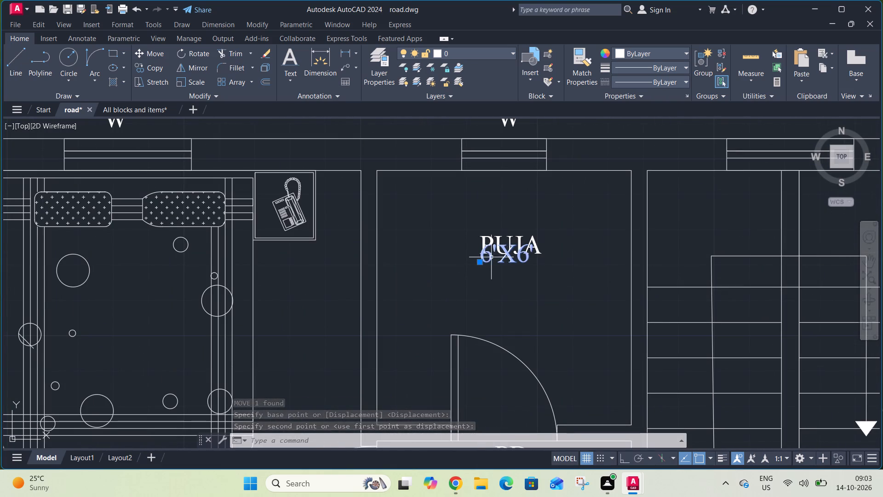
click(491, 257)
text(M)
key(space)
click(501, 265)
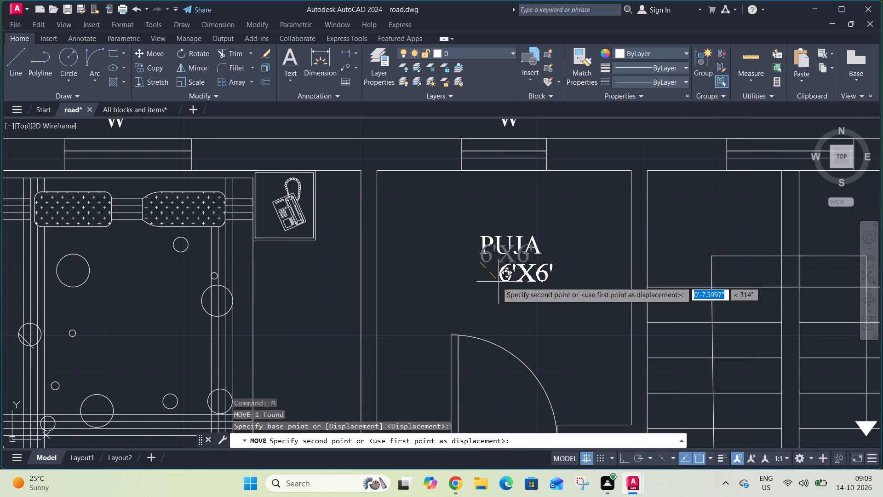
scroll(492, 280, up, 3)
click(490, 274)
Move the toilet ventilator's V label outward so it sits clear of the outer wall line.
scroll(486, 277, down, 1)
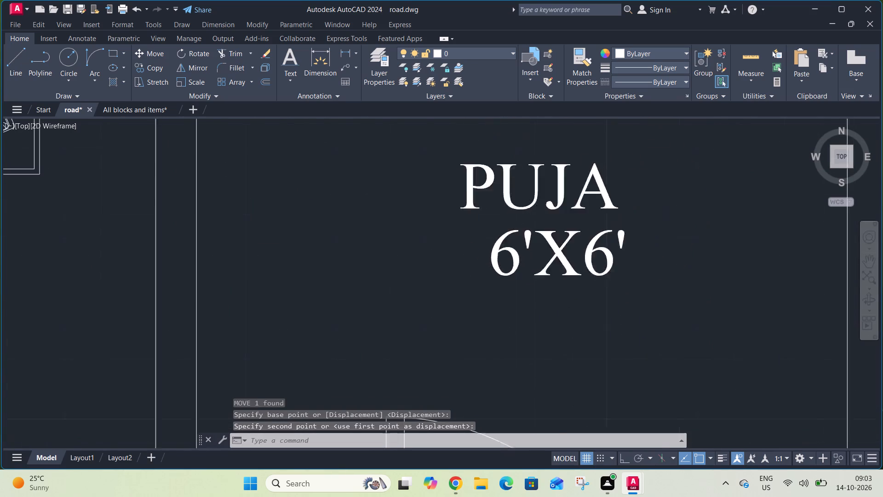
scroll(486, 277, down, 3)
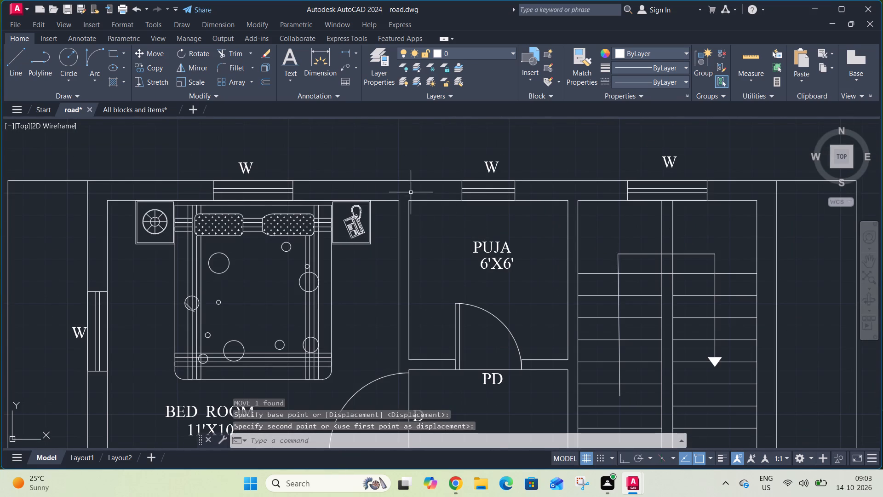
scroll(406, 187, down, 2)
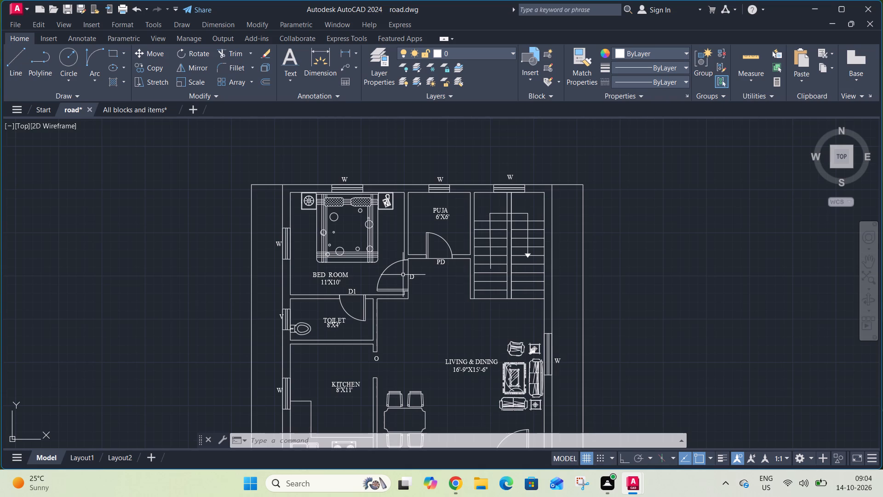
scroll(282, 323, up, 3)
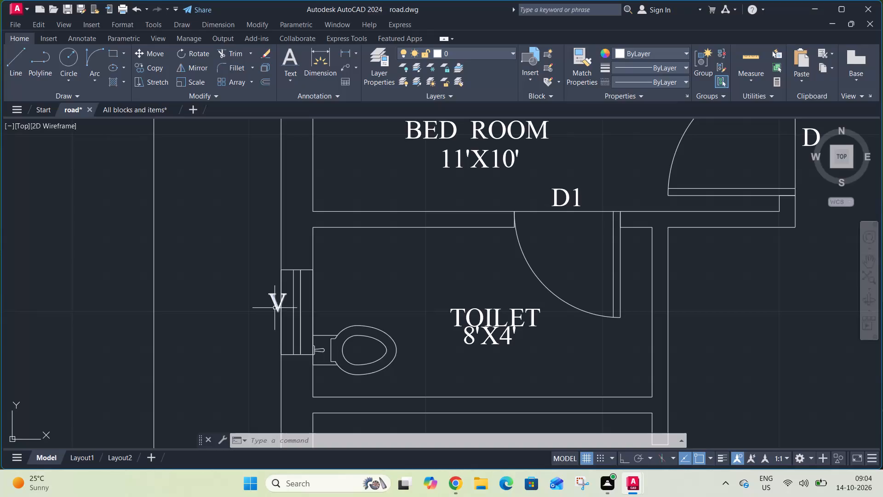
click(275, 306)
key(m)
key(space)
click(275, 302)
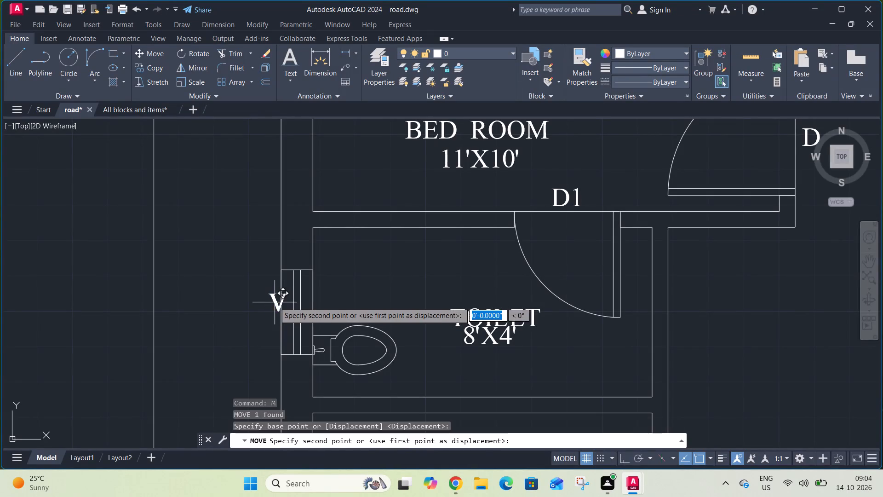
click(256, 301)
Move the kitchen window's W label slightly outward, away from the outer wall line.
scroll(260, 240, down, 2)
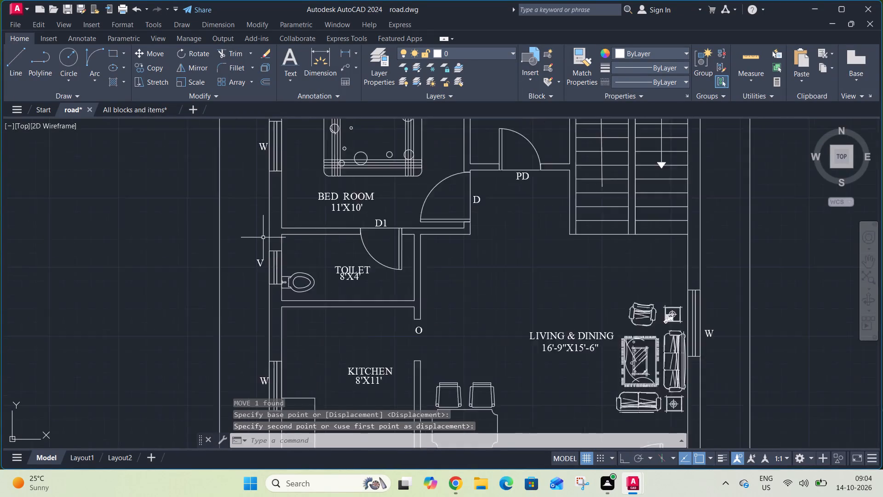
scroll(264, 237, down, 2)
scroll(266, 296, up, 4)
click(266, 286)
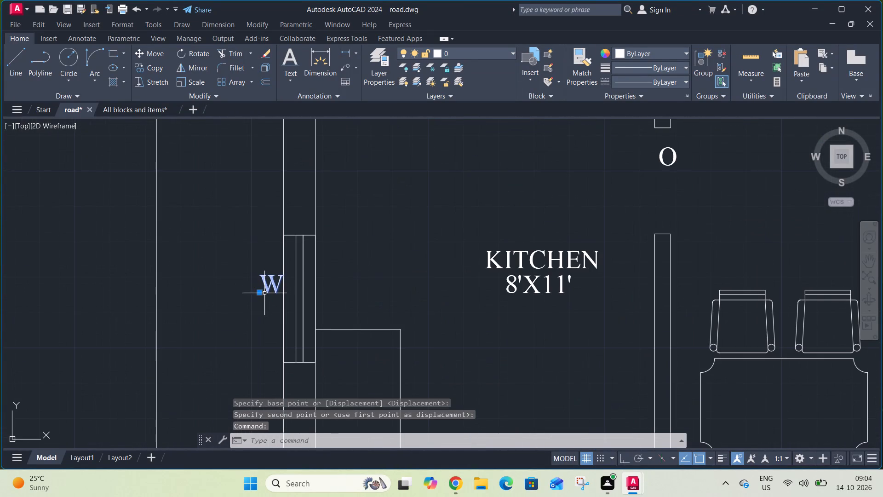
key(m)
key(space)
click(266, 290)
click(259, 290)
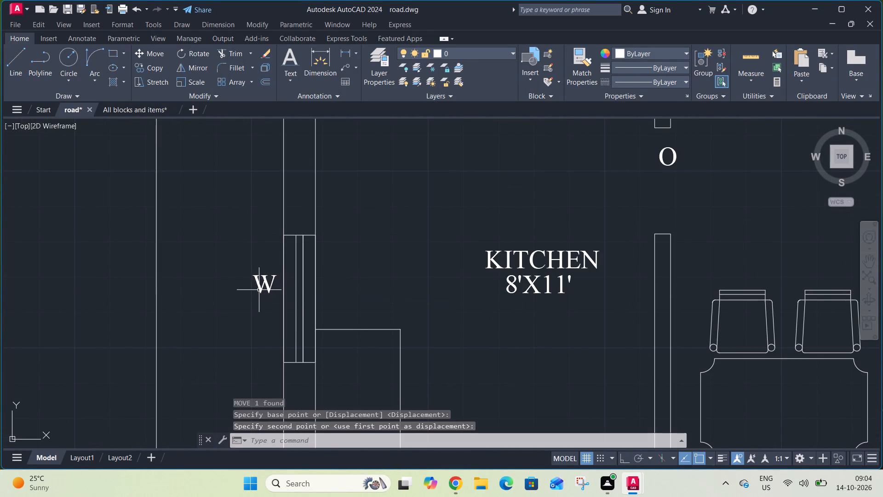
Add a linear dimension across the width of the plan's left side strip, just above its bottom cross line.
scroll(257, 275, down, 4)
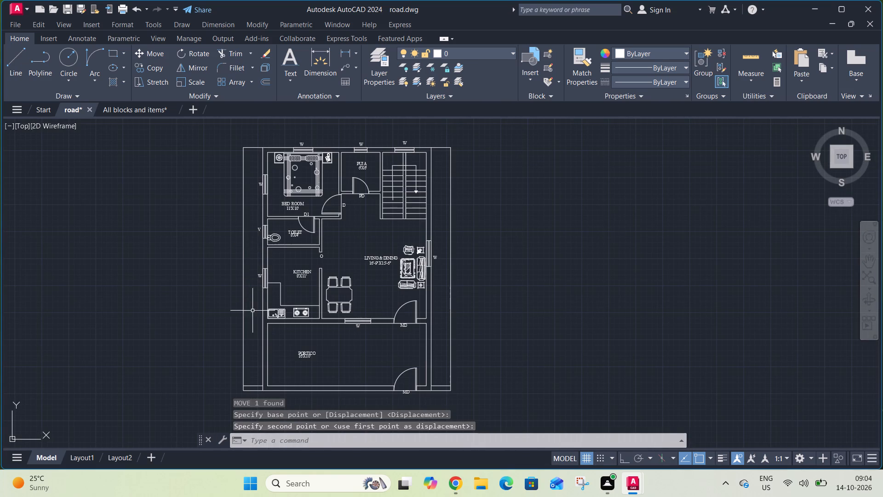
click(346, 54)
scroll(258, 381, up, 1)
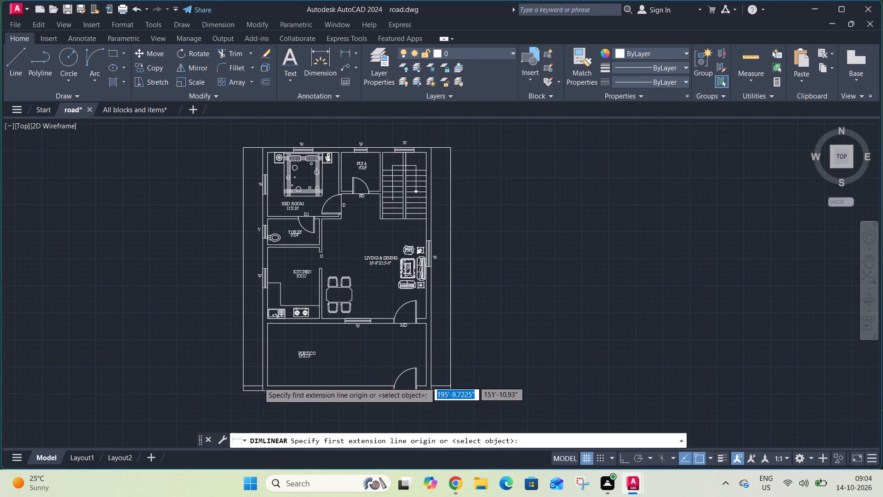
scroll(258, 382, up, 1)
click(269, 394)
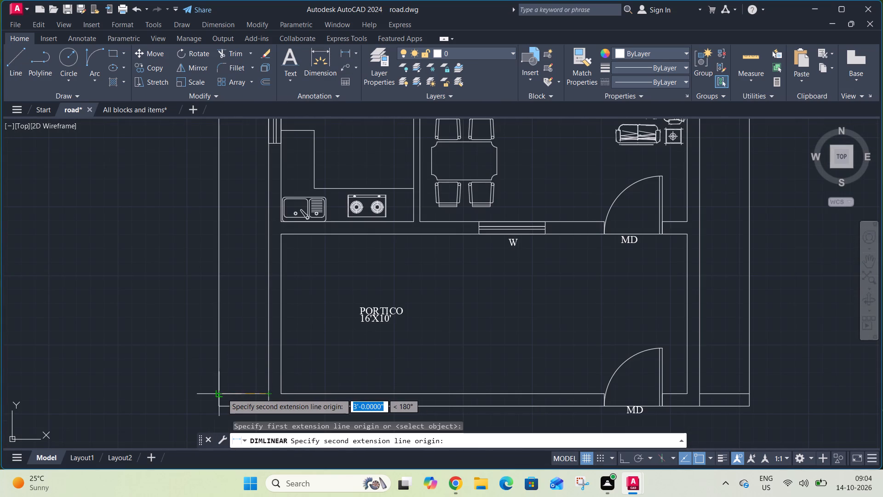
click(222, 393)
click(222, 384)
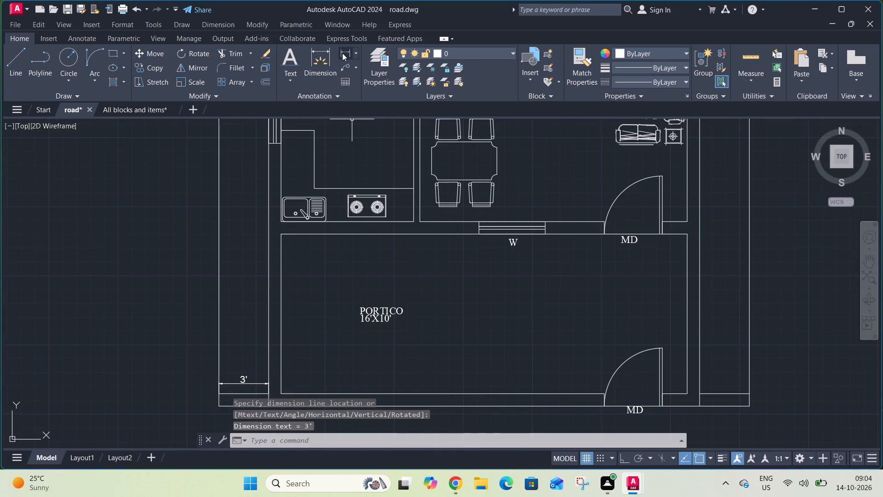
Add a dimension across the width of the plan's right side strip, just above its bottom cross line.
click(335, 50)
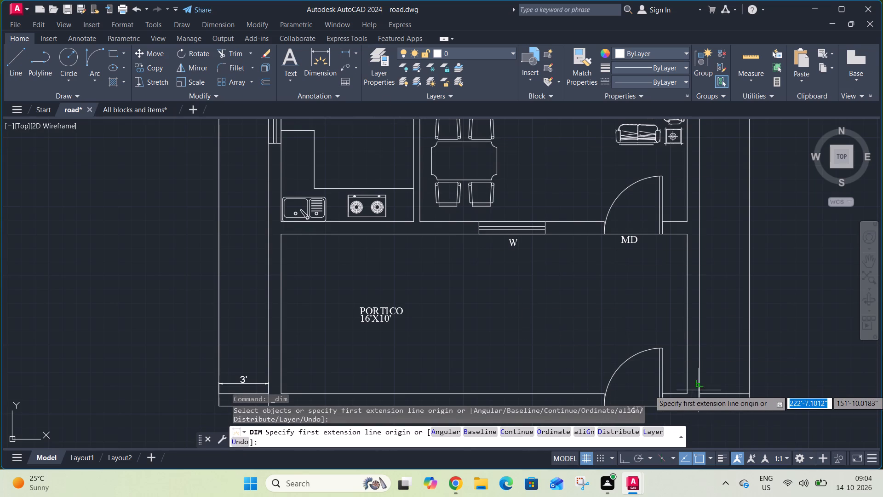
click(700, 394)
click(748, 393)
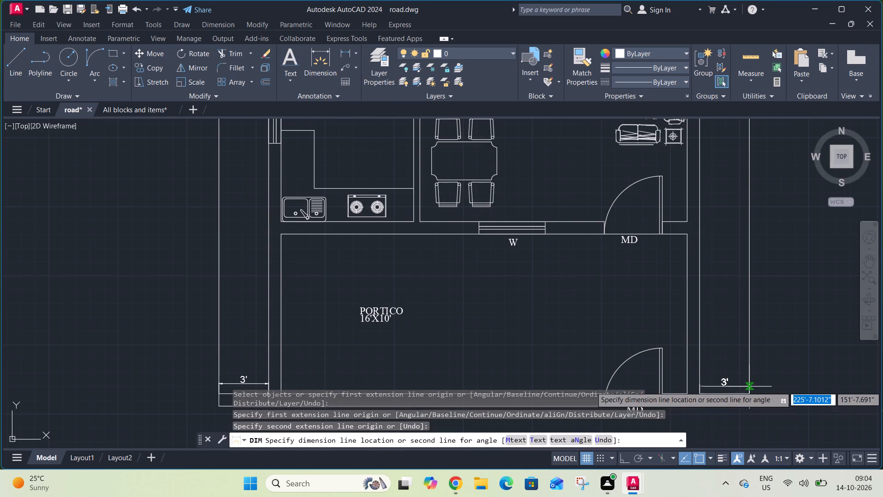
click(749, 386)
Add a linear dimension of the building's overall outer width, placed below the portico's front wall.
scroll(722, 377, down, 1)
click(344, 51)
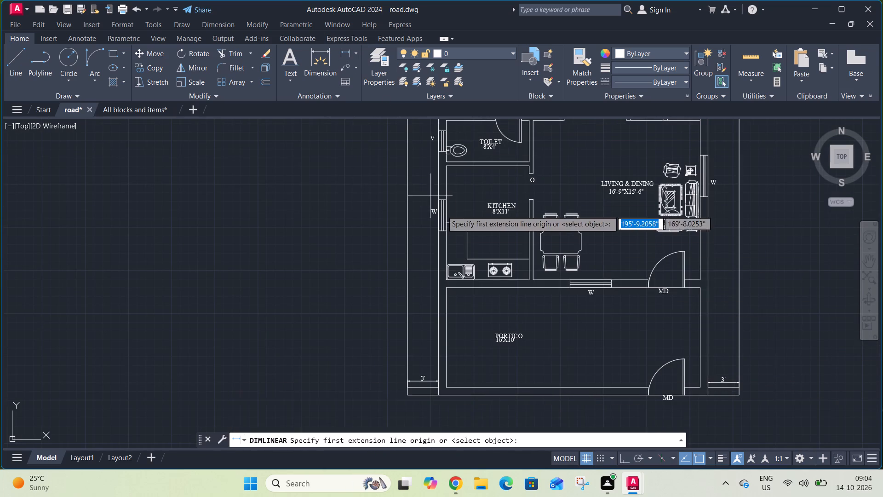
scroll(444, 216, down, 3)
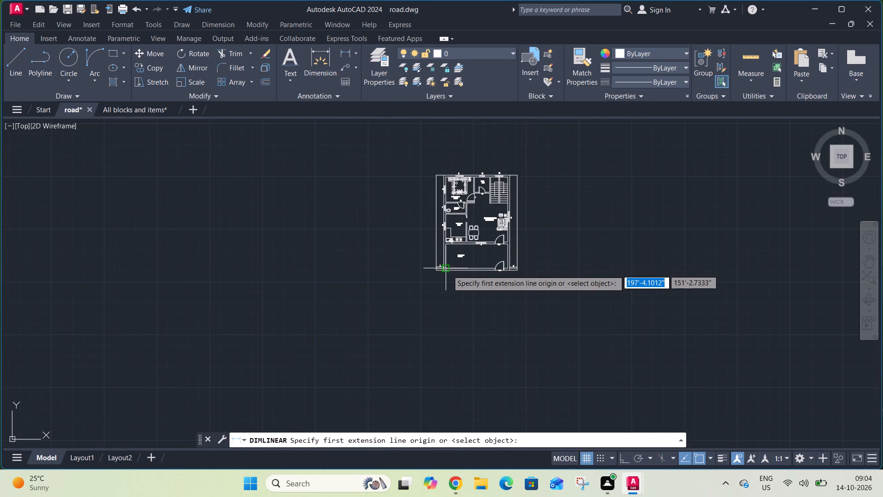
scroll(447, 272, up, 3)
click(436, 266)
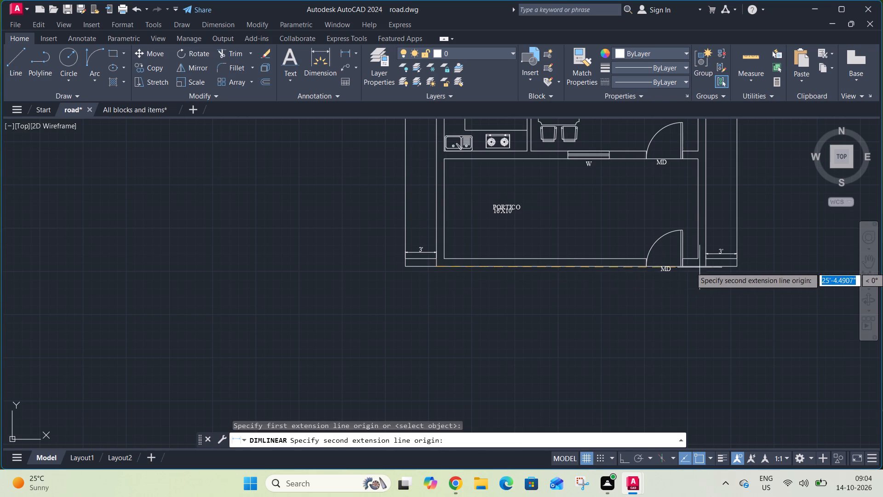
click(706, 267)
click(706, 289)
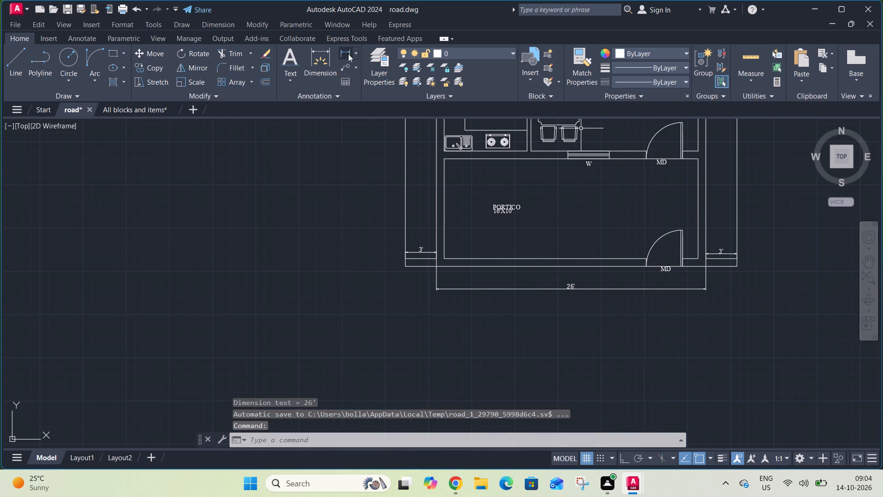
Add a linear dimension of the full plot width including both side strips, placed above the rear wall.
click(341, 52)
scroll(407, 262, down, 3)
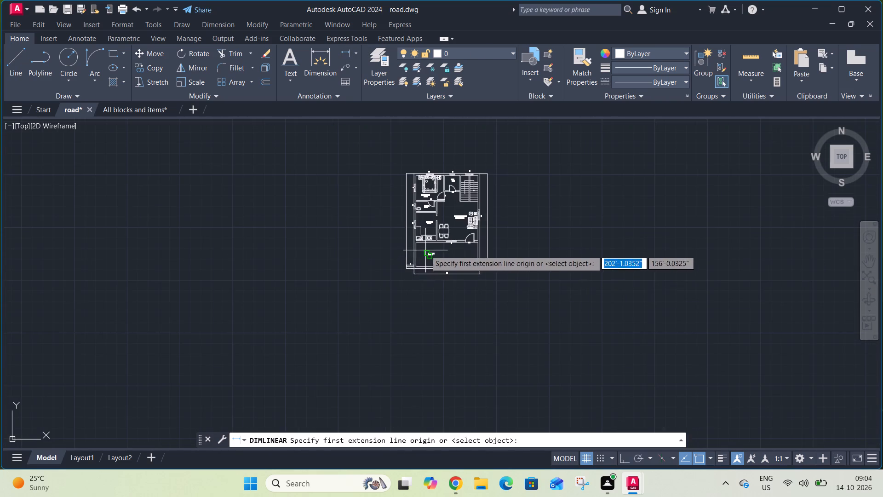
middle_drag(429, 289, 429, 314)
scroll(409, 196, up, 2)
click(404, 205)
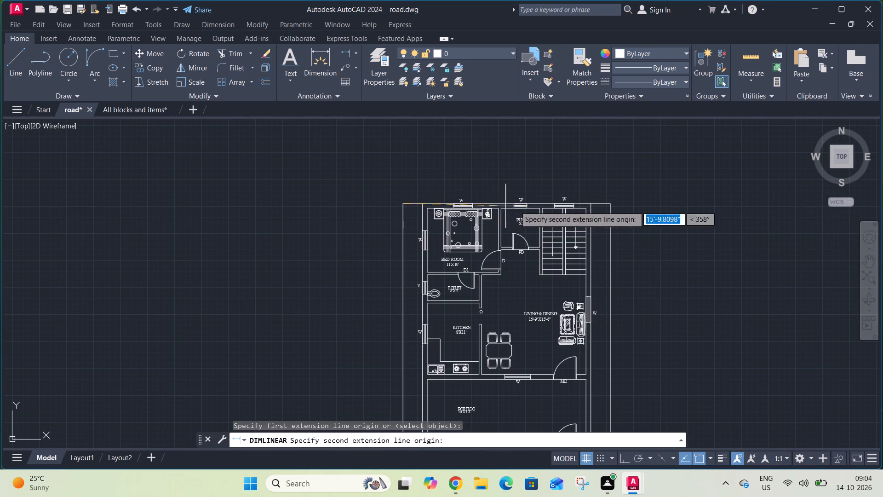
click(608, 202)
click(607, 188)
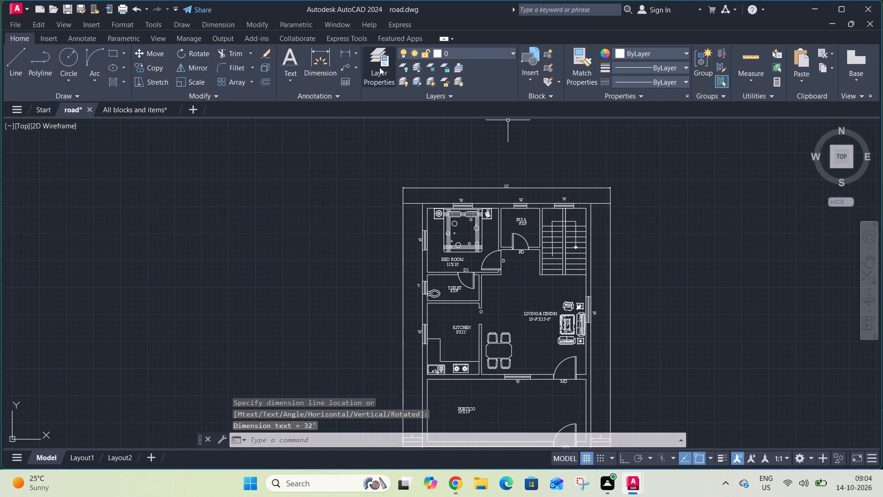
Add a vertical linear dimension of the plot's full depth, placed outside its right boundary.
click(349, 52)
click(610, 204)
scroll(609, 207, down, 1)
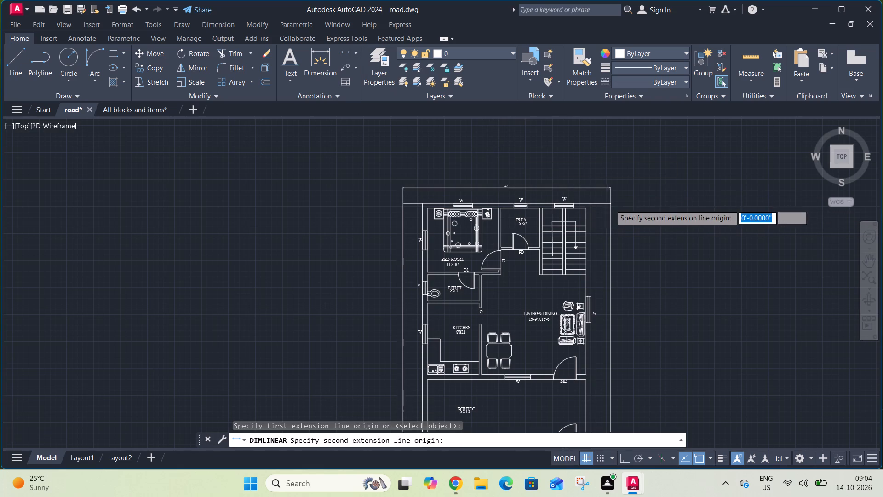
click(611, 359)
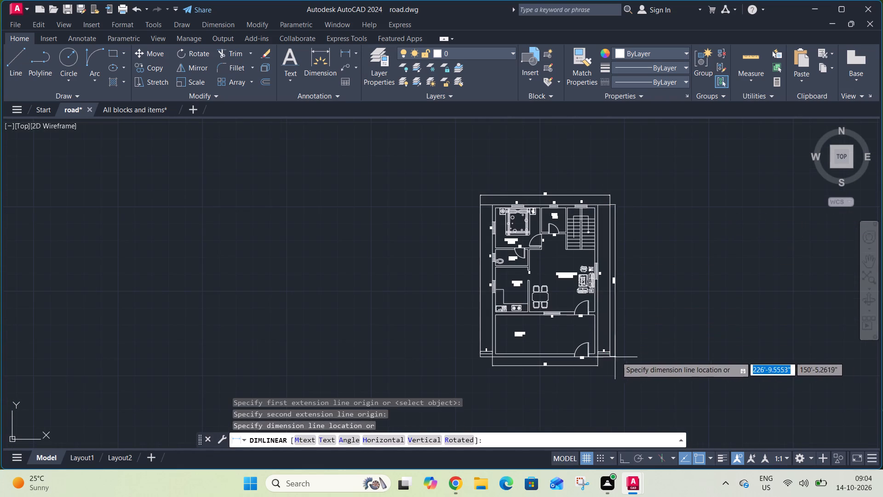
click(628, 360)
Draw a near-horizontal line below the plan's bottom width dimension, spanning slightly more than the plot width.
scroll(628, 278, up, 3)
scroll(626, 278, down, 1)
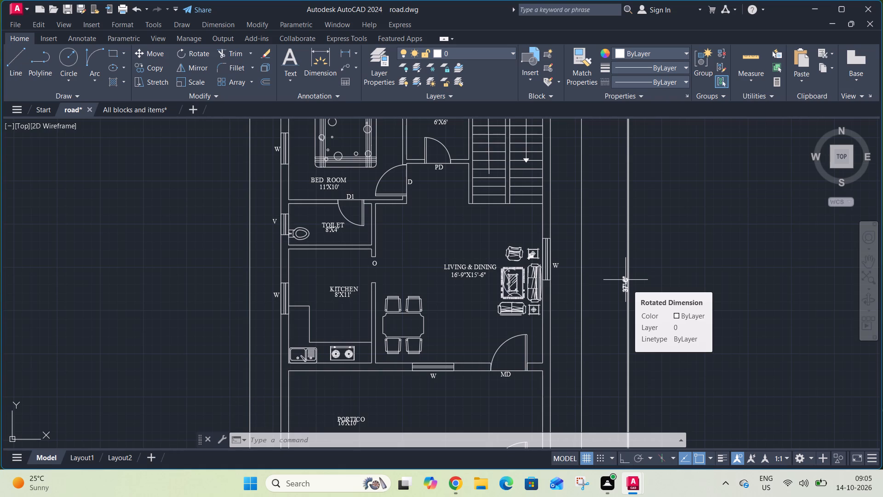
scroll(594, 275, down, 2)
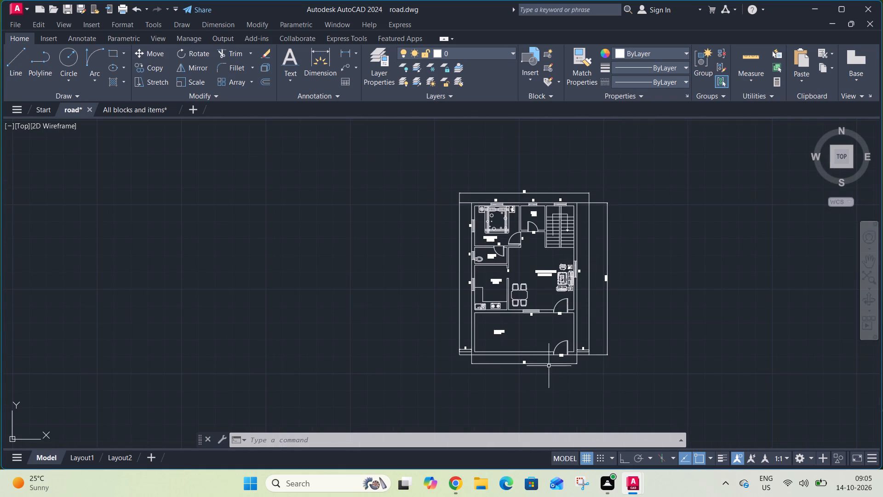
middle_drag(546, 371, 514, 329)
text(L)
key(space)
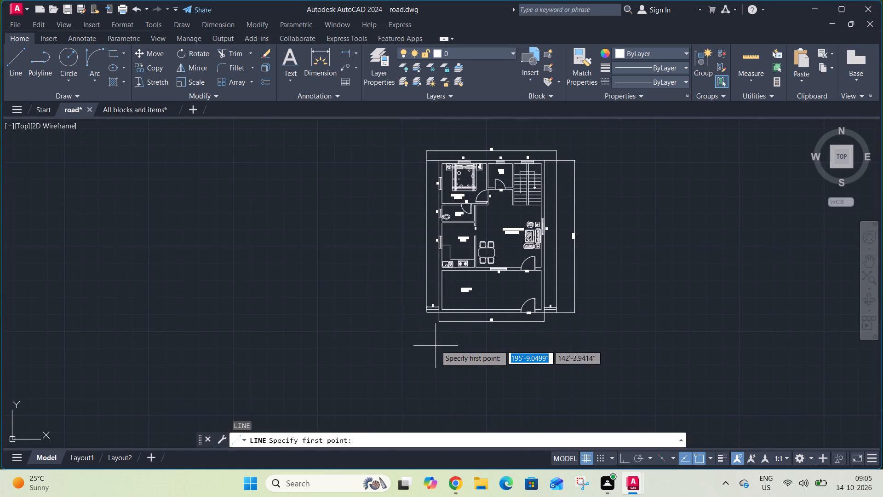
click(430, 338)
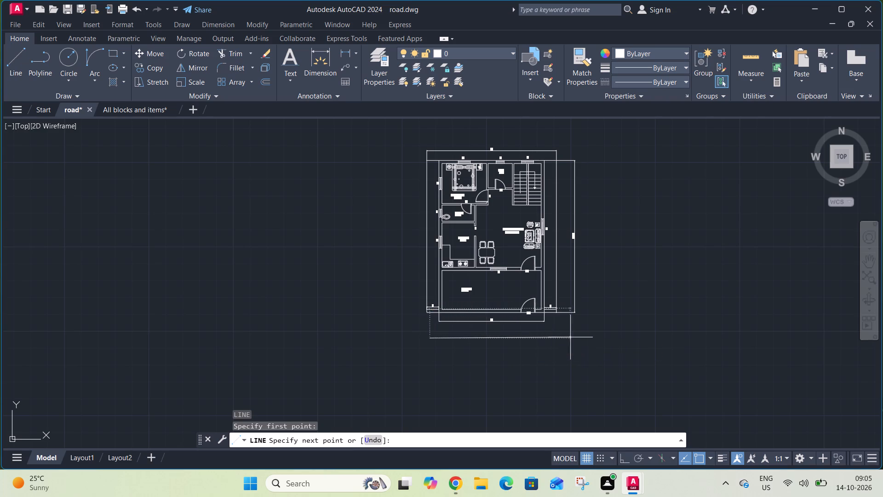
click(570, 337)
key(Escape)
Offset the new line below the plan downward by 9'11".
text(O)
key(space)
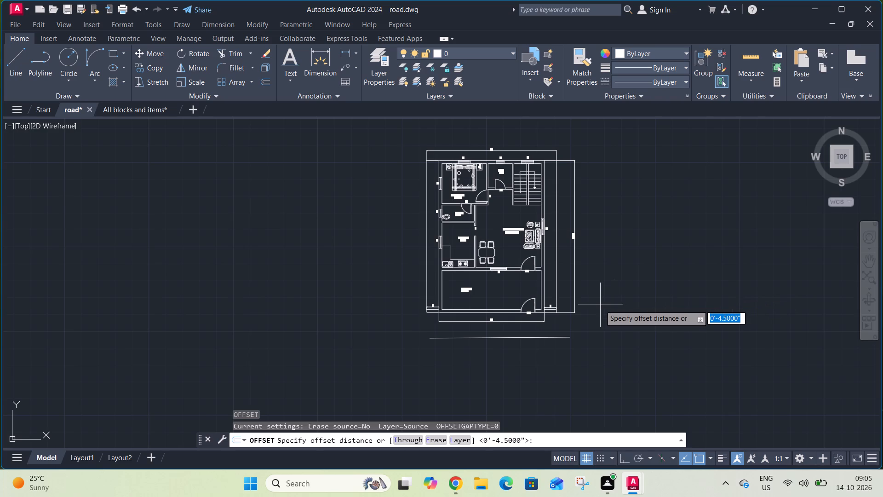
key(Escape)
text(O)
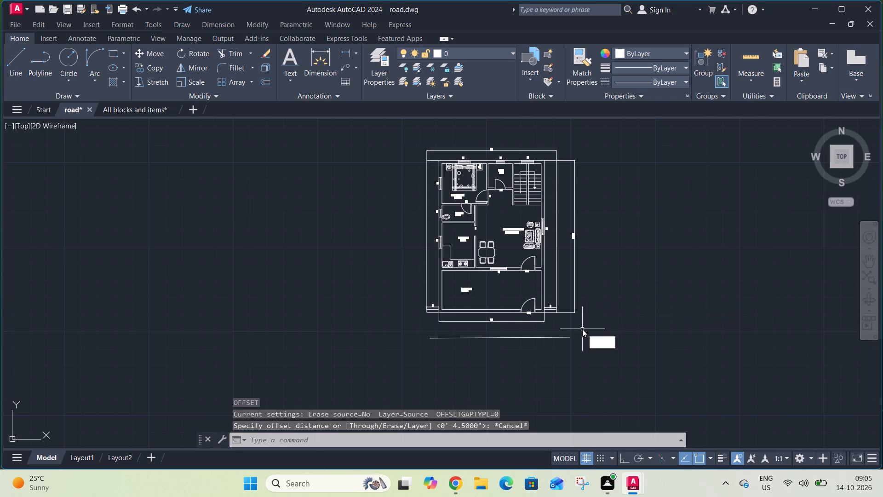
key(space)
text(9'11)
key(shift+quotedbl)
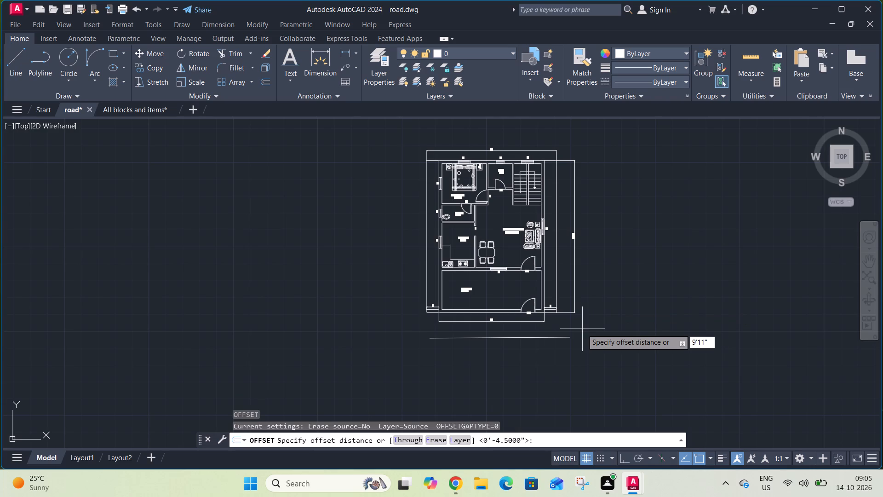
key(Return)
click(538, 338)
click(538, 349)
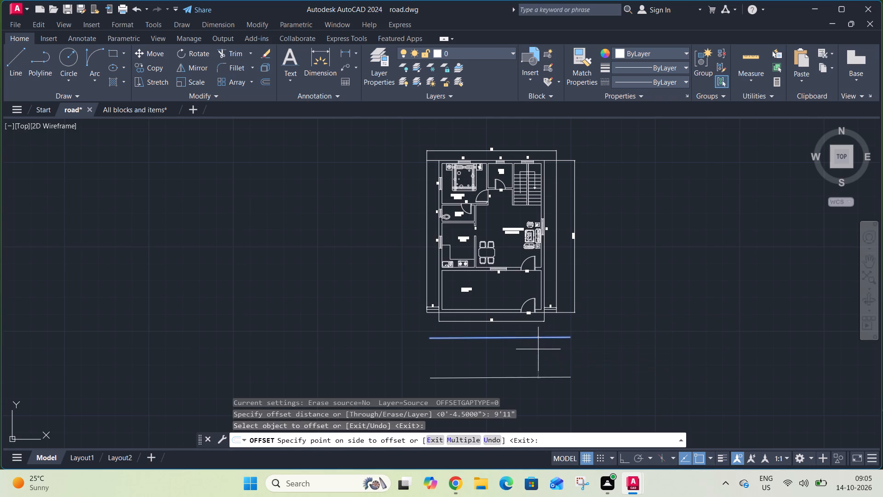
key(Escape)
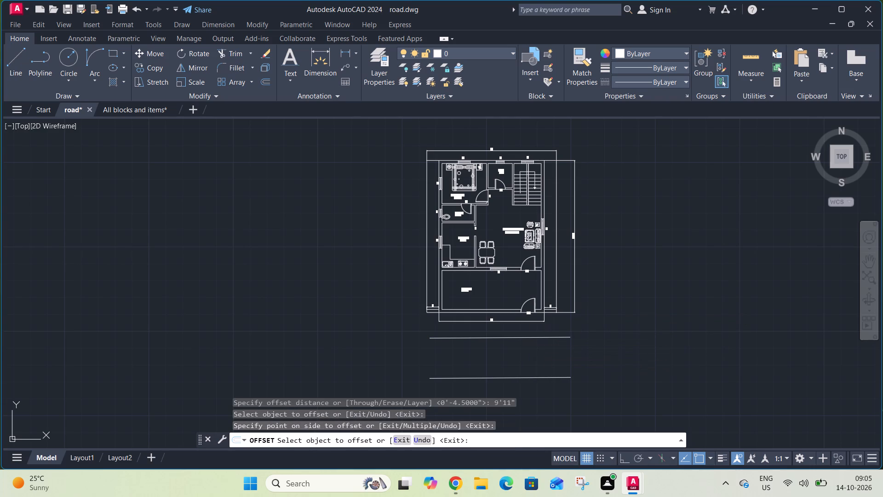
Draw a horizontal centre line about 35' long midway between the two road lines, starting from the midpoint of their right ends.
text(L M)
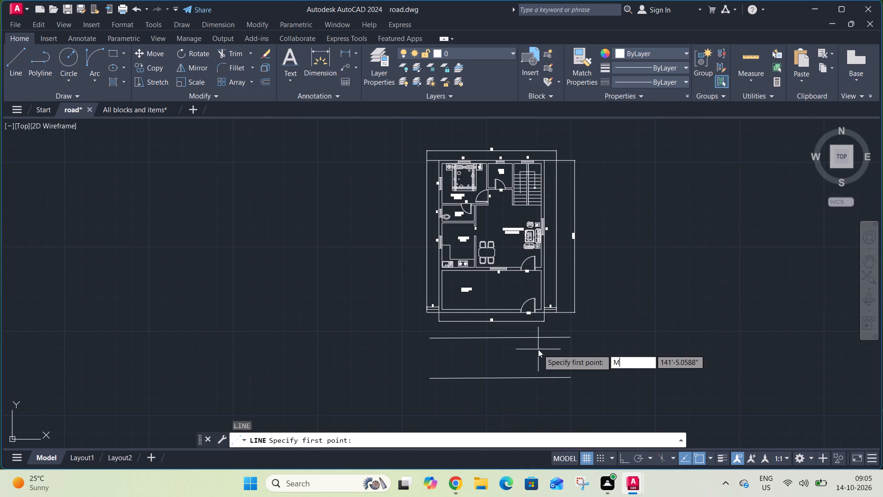
text(2P)
key(space)
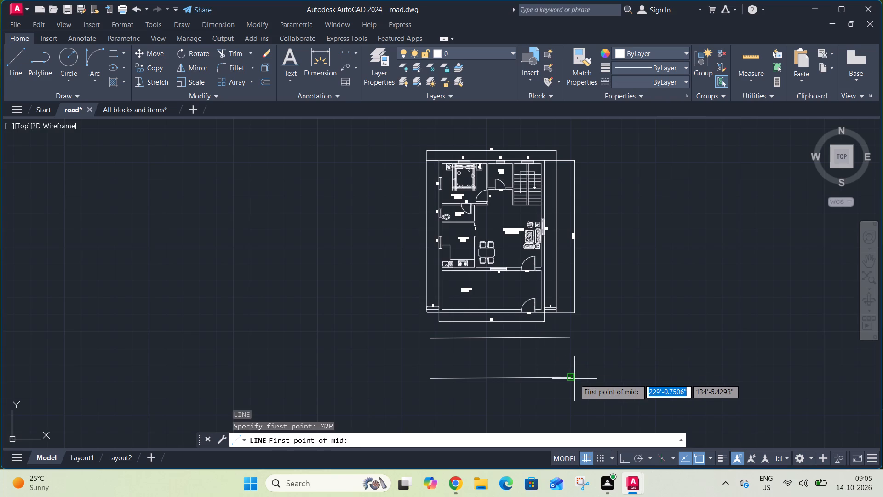
click(573, 379)
click(570, 338)
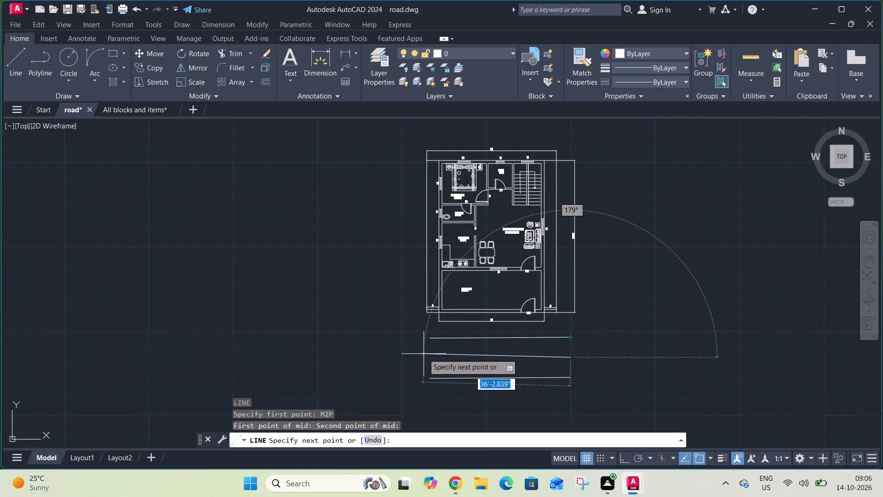
key(F8)
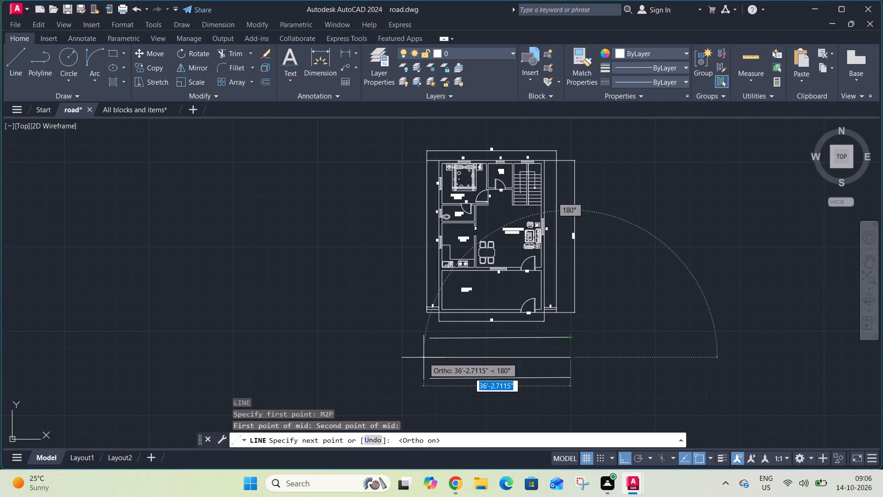
click(429, 358)
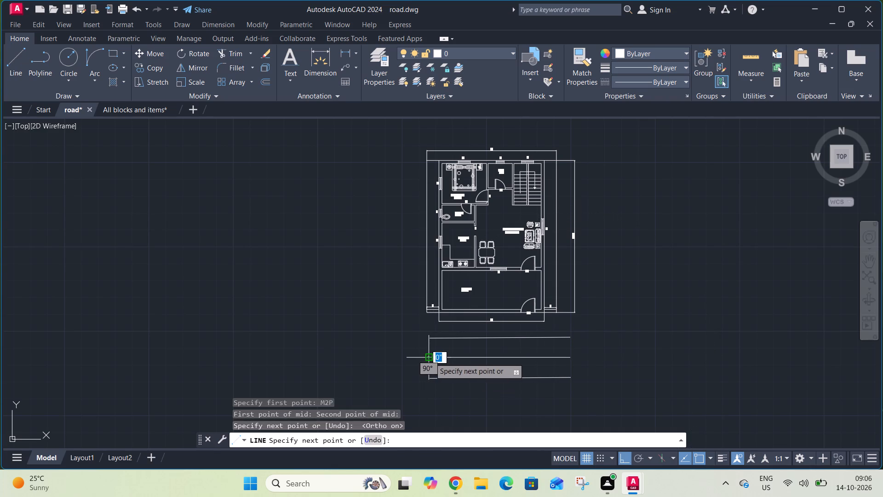
key(Escape)
Draw a vertical break line with a small zigzag at the centre line across the road's left end, extending below the lower road line.
text(L)
key(space)
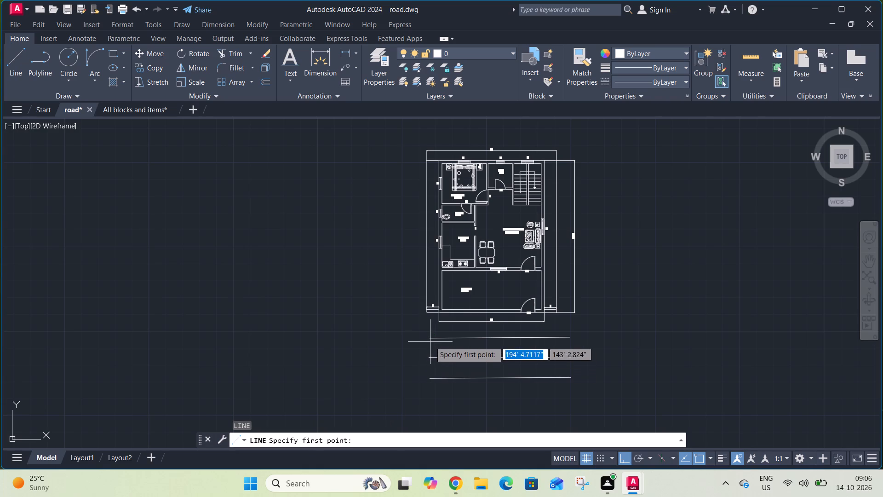
click(430, 341)
scroll(429, 350, up, 3)
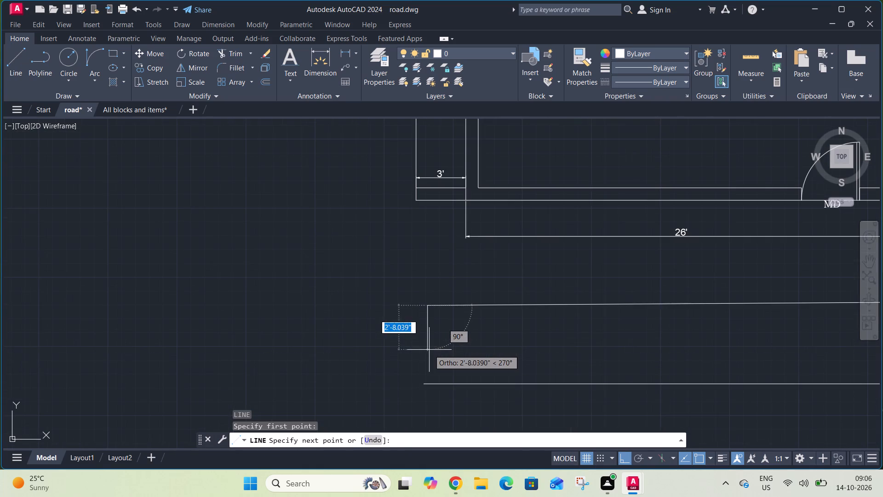
key(F8)
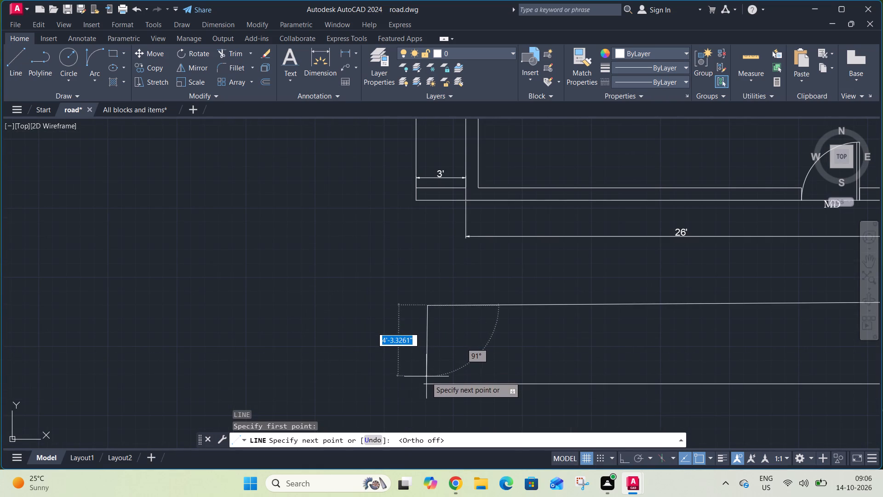
click(426, 377)
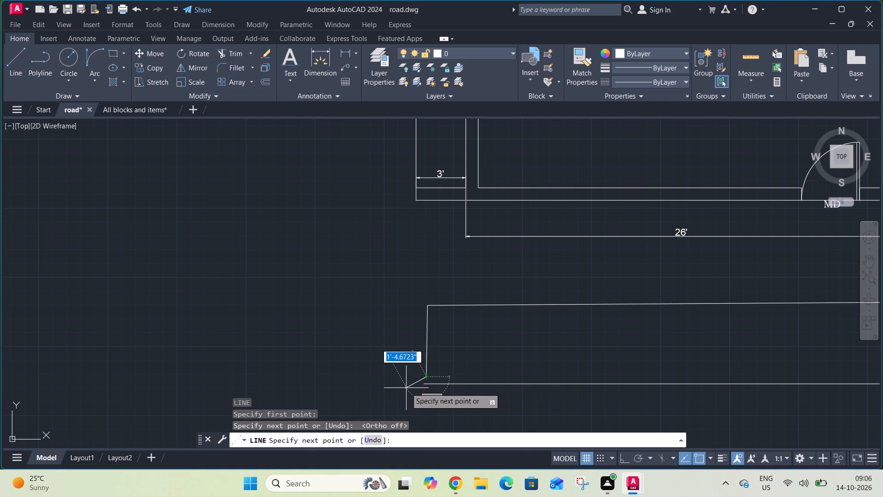
click(406, 388)
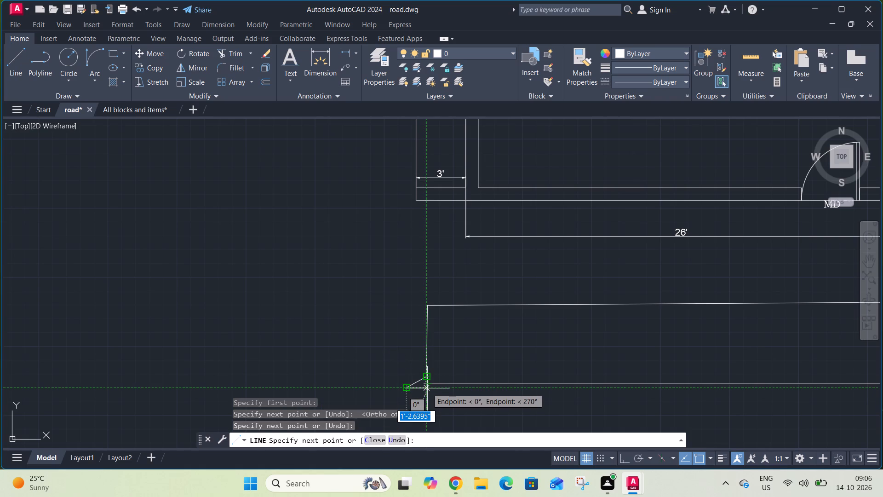
click(427, 388)
scroll(427, 395, down, 2)
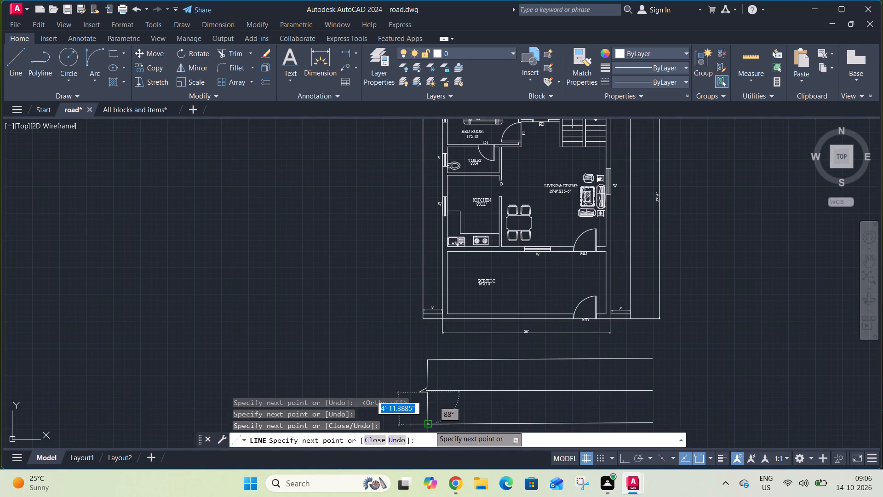
middle_drag(427, 422, 446, 381)
scroll(446, 381, up, 1)
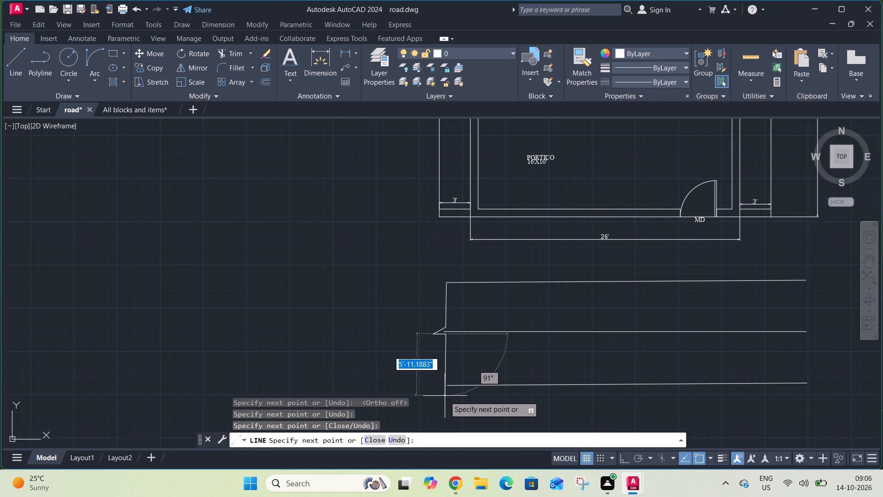
click(445, 405)
key(Escape)
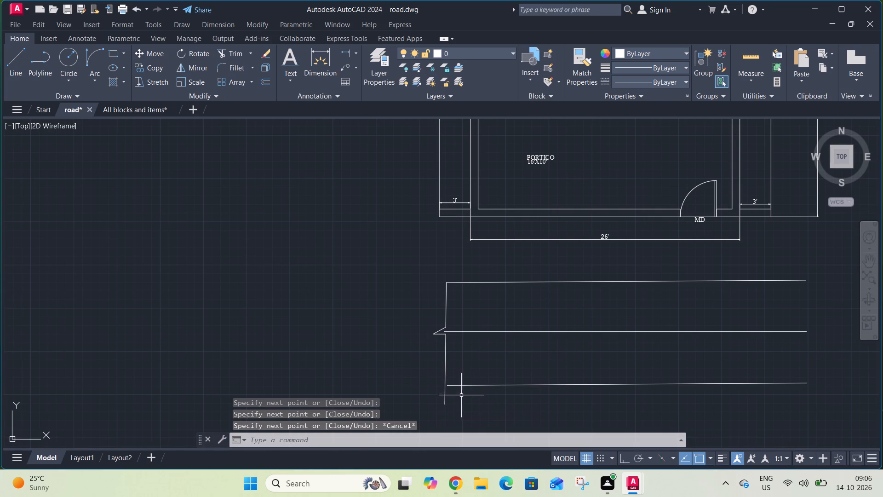
Stretch the lower road line's left end to meet the break line.
click(453, 385)
click(450, 386)
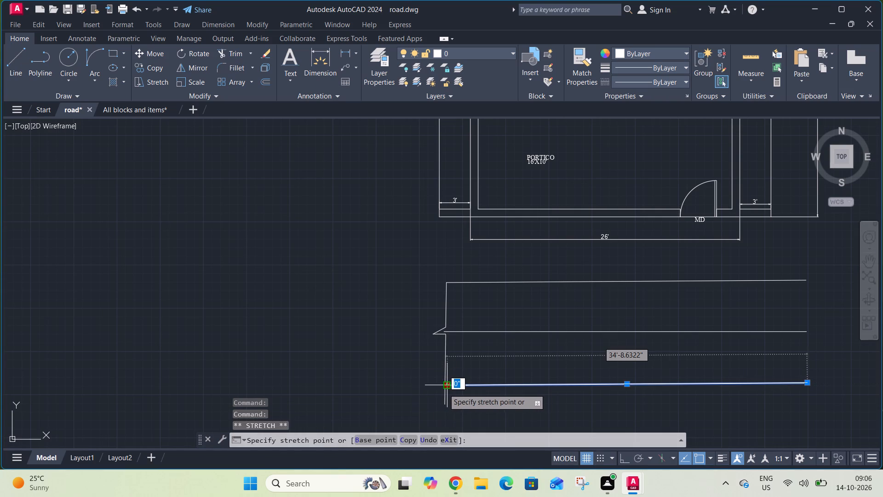
scroll(443, 390, up, 2)
click(447, 381)
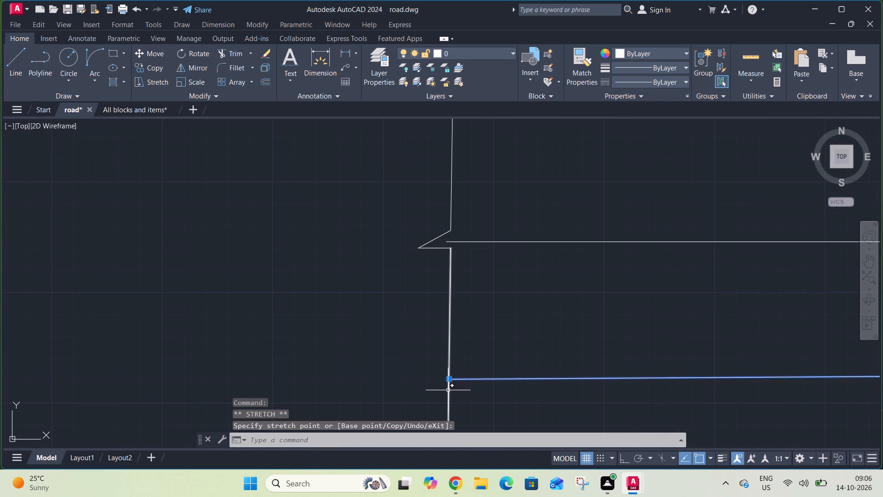
key(Escape)
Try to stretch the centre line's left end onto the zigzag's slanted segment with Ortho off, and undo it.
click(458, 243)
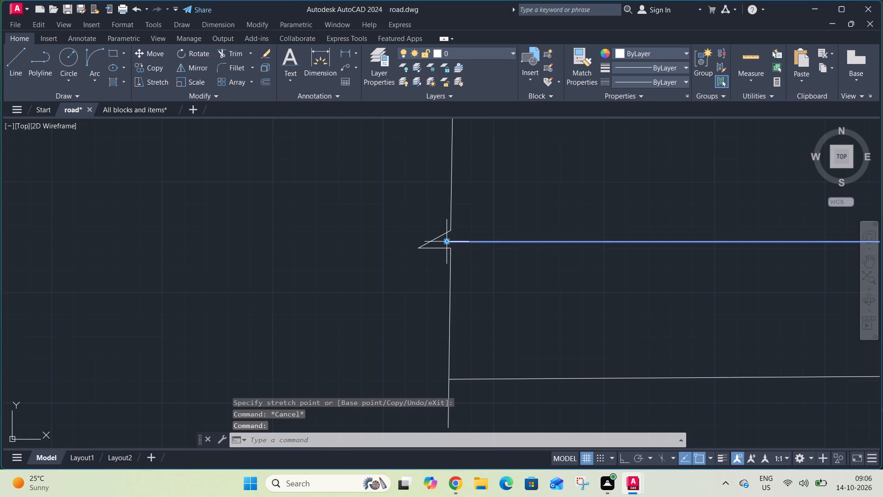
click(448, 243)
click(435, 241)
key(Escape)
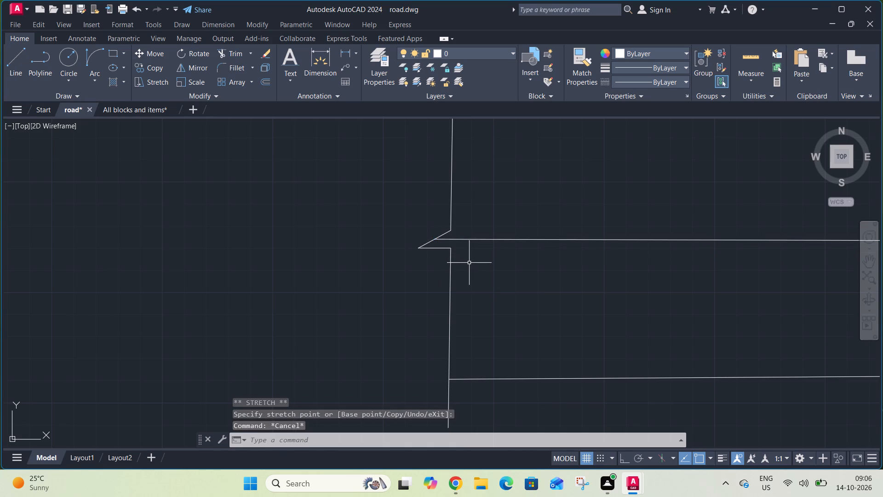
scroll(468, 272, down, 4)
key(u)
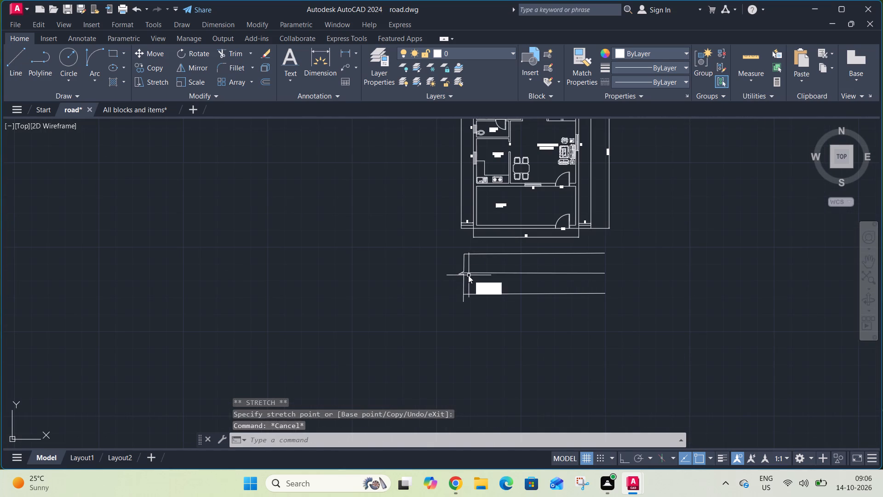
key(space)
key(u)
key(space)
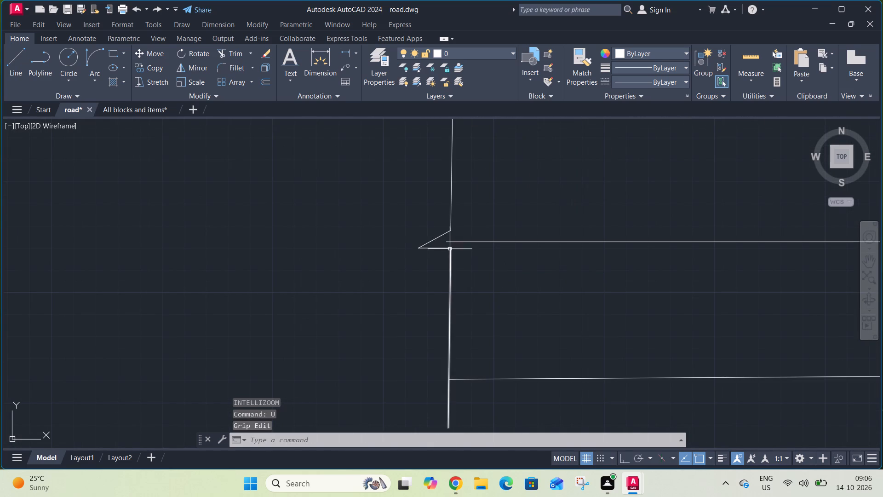
Stretch the centre line's left end horizontally past the break line's zigzag with Ortho on.
key(F8)
click(453, 242)
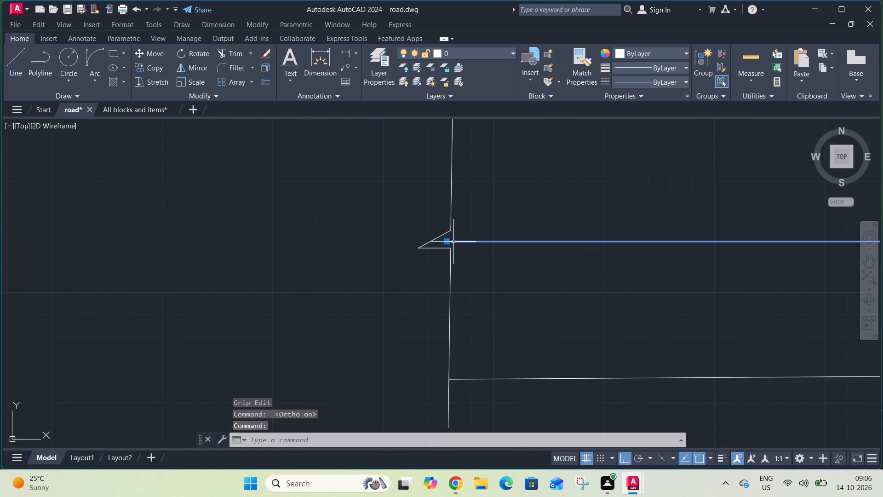
click(449, 242)
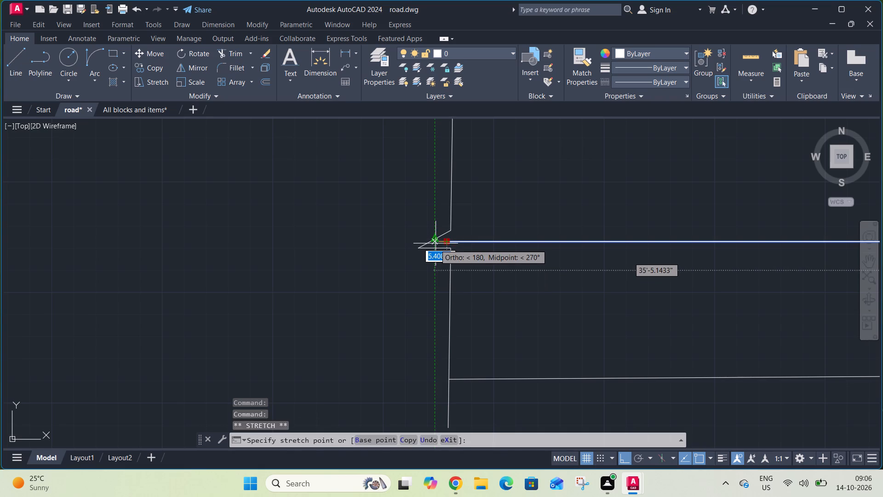
scroll(430, 243, up, 3)
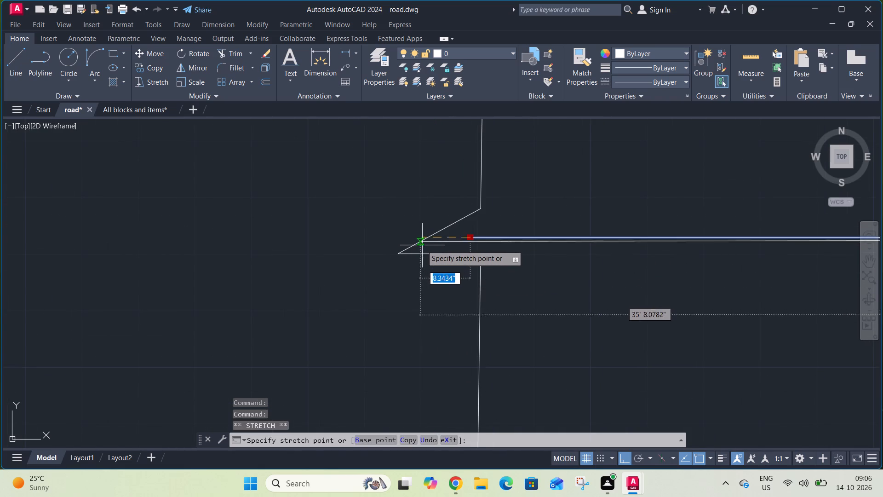
click(322, 244)
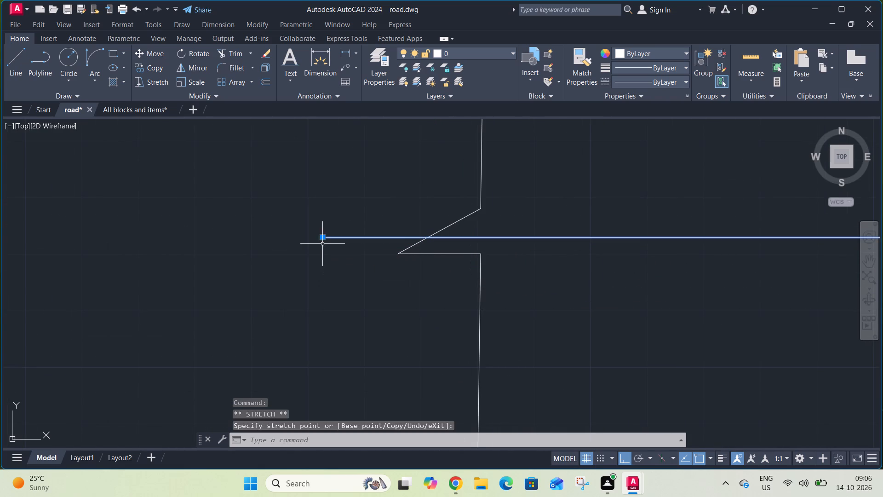
scroll(405, 263, down, 5)
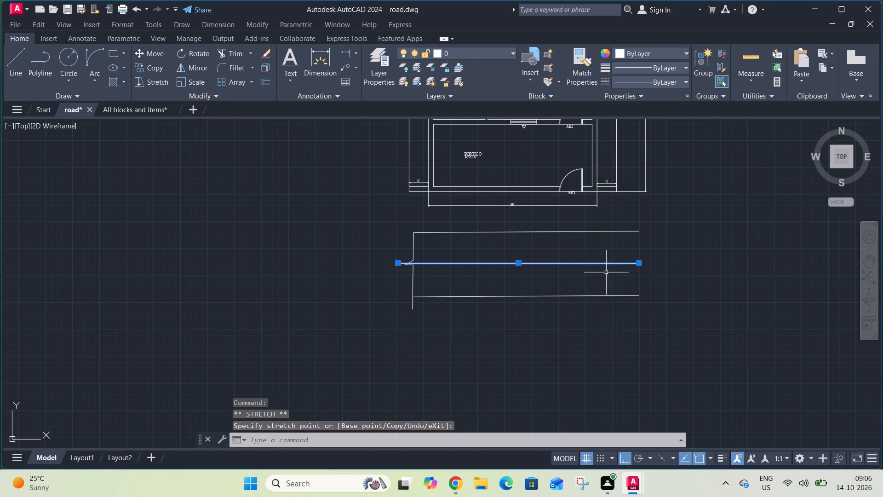
key(Escape)
key(Escape)
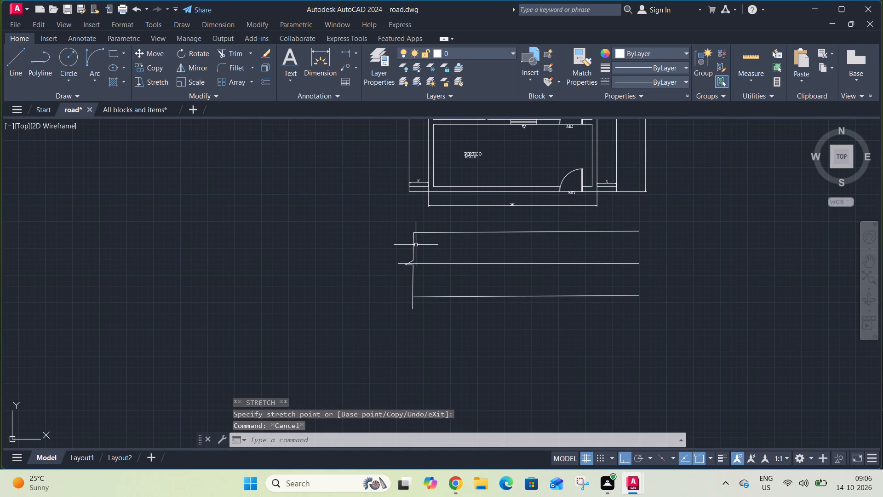
Stretch the break line's top end upward past the upper road line.
click(413, 245)
click(413, 234)
click(414, 221)
key(Escape)
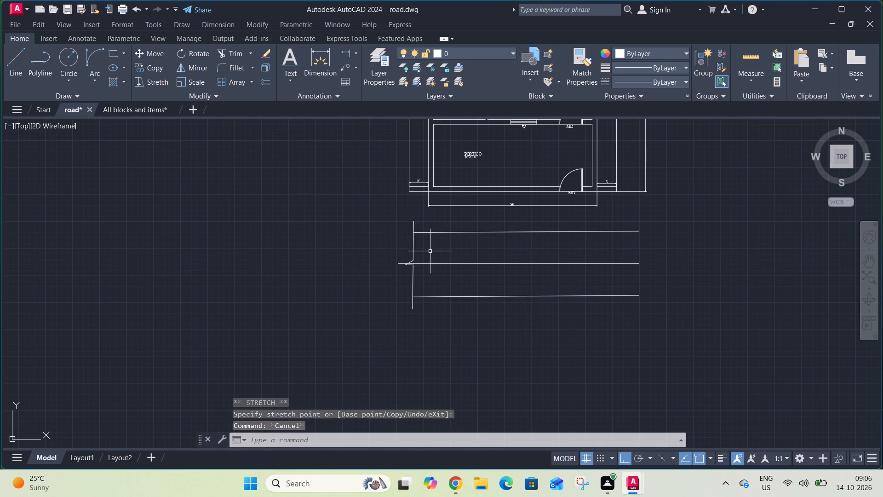
Mirror the four break-line segments to the road's right end about a vertical axis through the centre line's midpoint, keeping the originals.
click(424, 246)
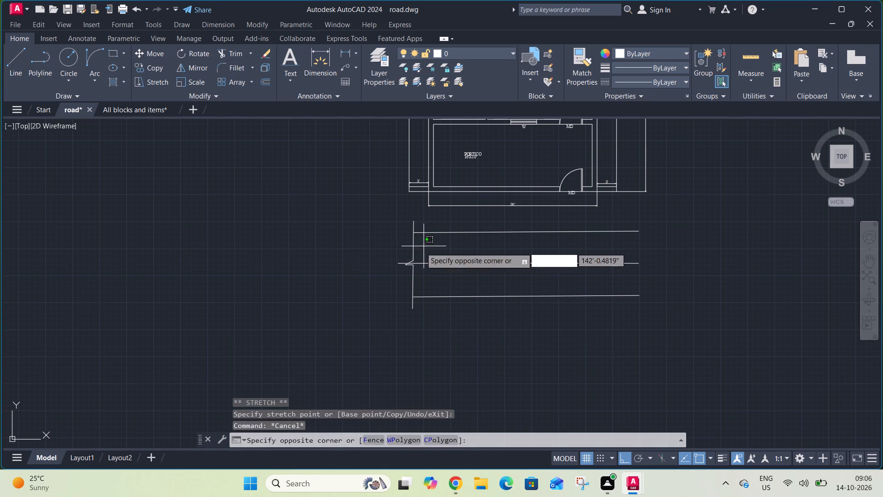
click(411, 251)
click(419, 276)
click(409, 283)
scroll(410, 261, up, 4)
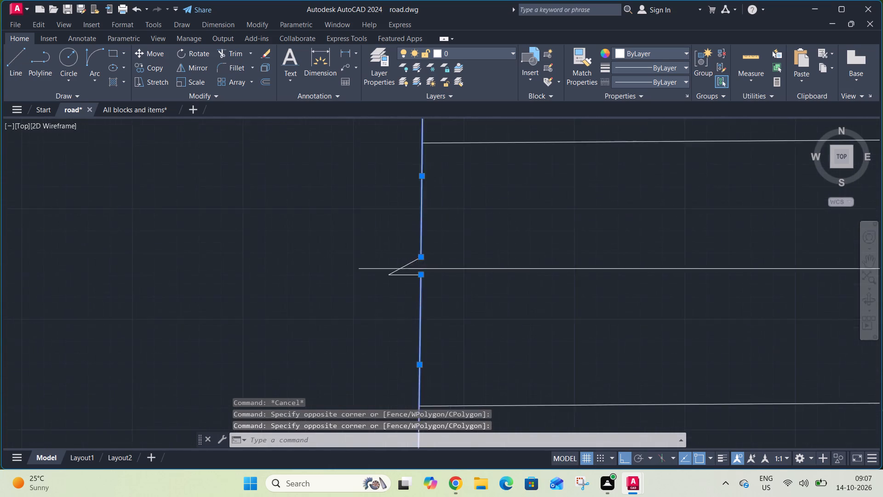
click(411, 262)
click(407, 284)
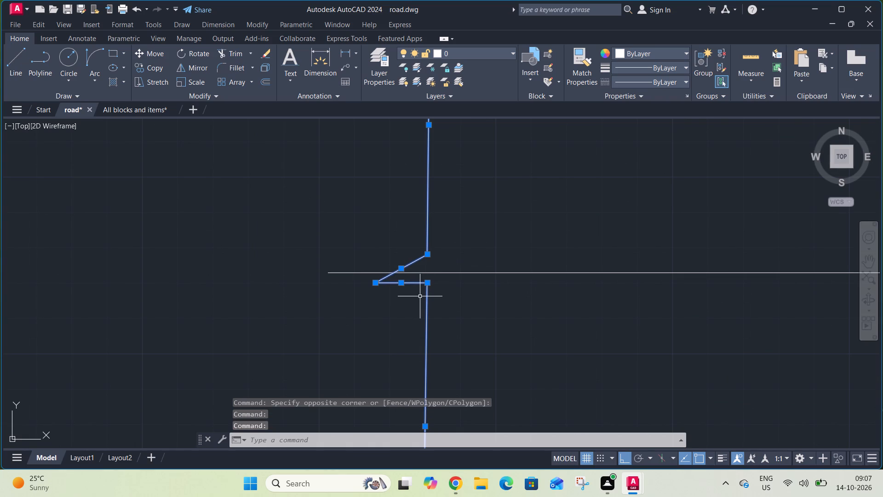
key(m)
text(I)
key(space)
scroll(436, 309, down, 3)
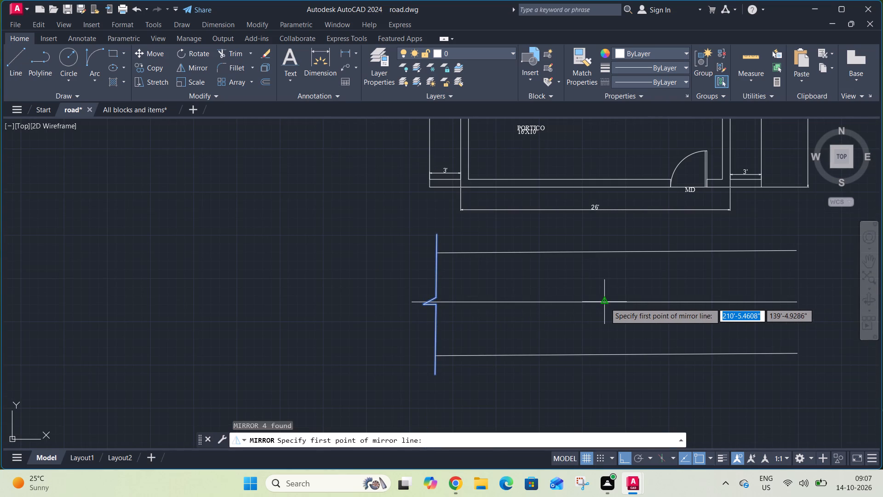
click(605, 303)
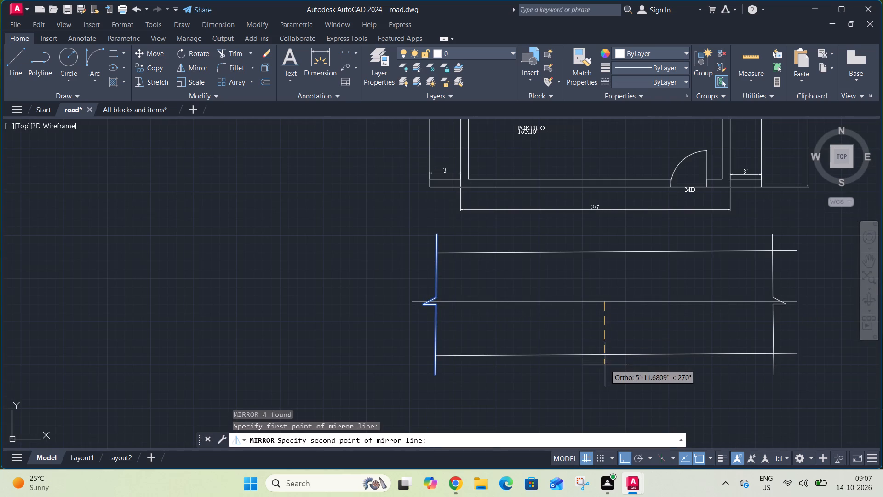
click(605, 364)
drag(621, 407, 605, 364)
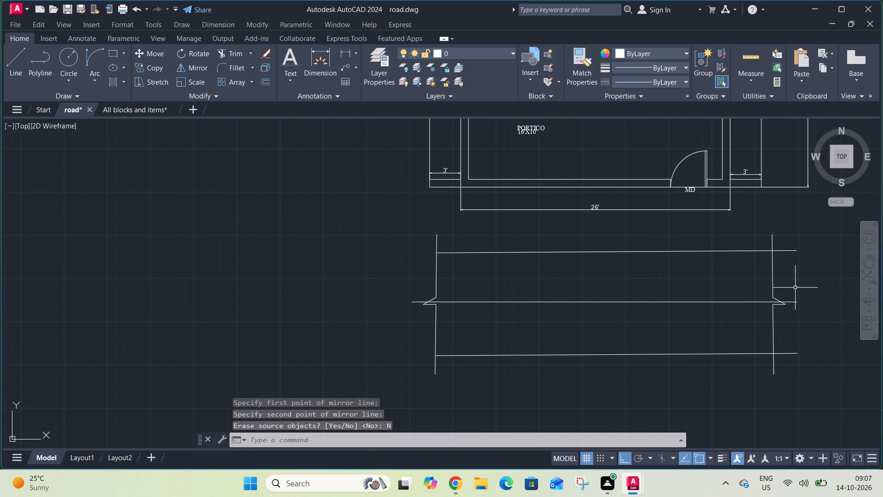
Trim the part of the centre line that runs past the break line at the road's right end.
middle_drag(796, 287, 698, 259)
text(TR)
key(space)
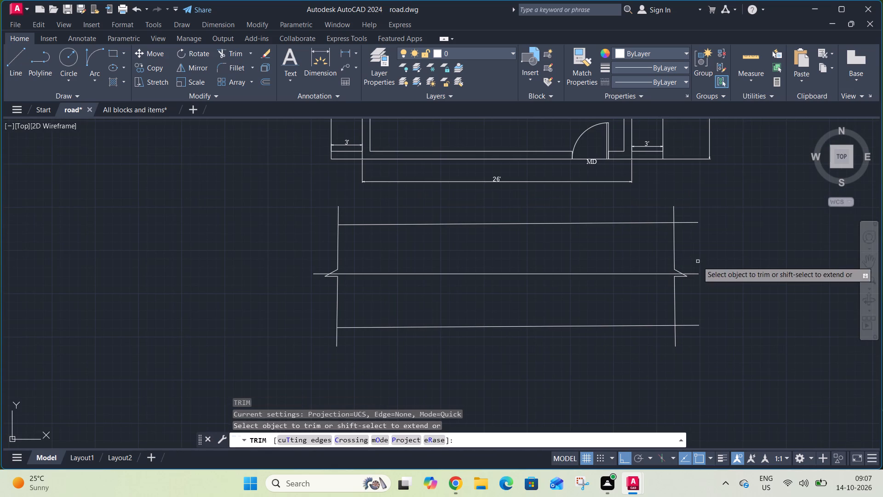
click(689, 274)
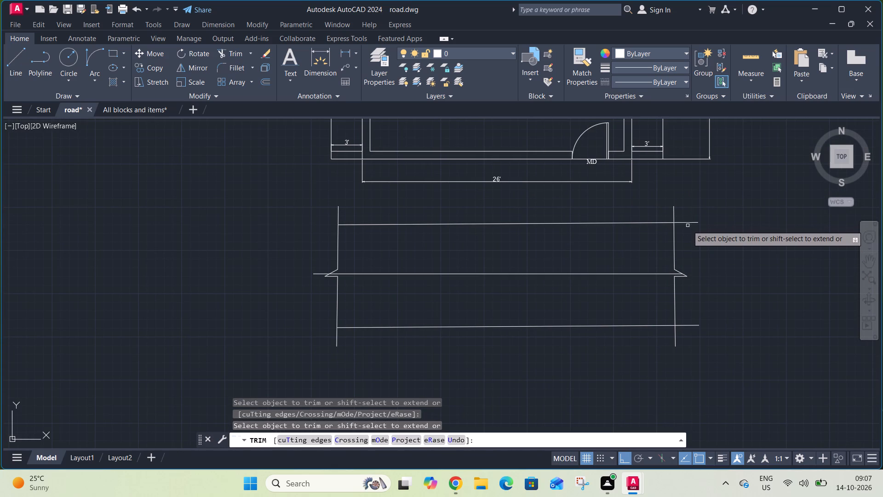
key(Escape)
Move the road's right-hand break line and the centre line horizontally to the right ends of the two road lines.
click(686, 241)
click(667, 253)
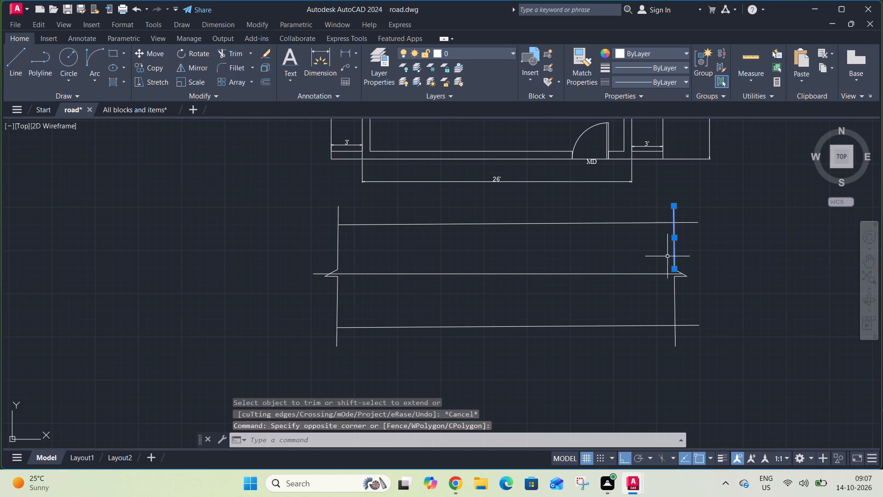
scroll(673, 279, up, 4)
click(755, 238)
click(733, 269)
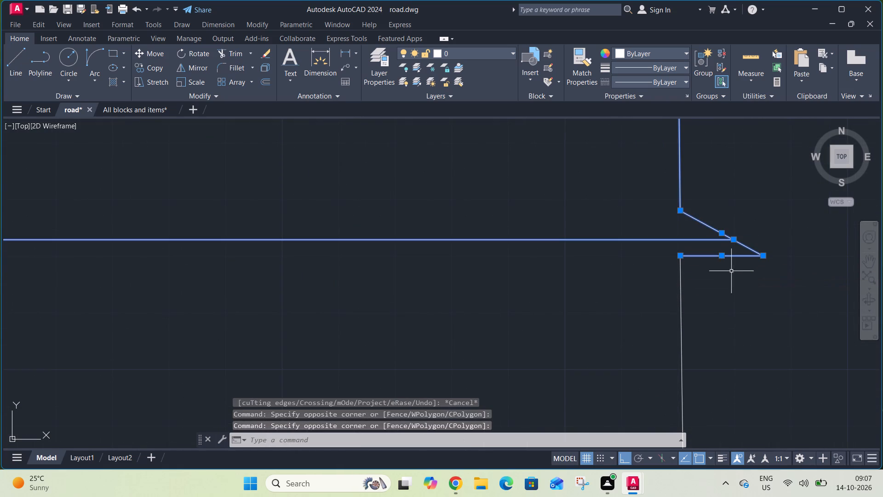
click(700, 294)
click(671, 307)
scroll(661, 279, down, 4)
text(M)
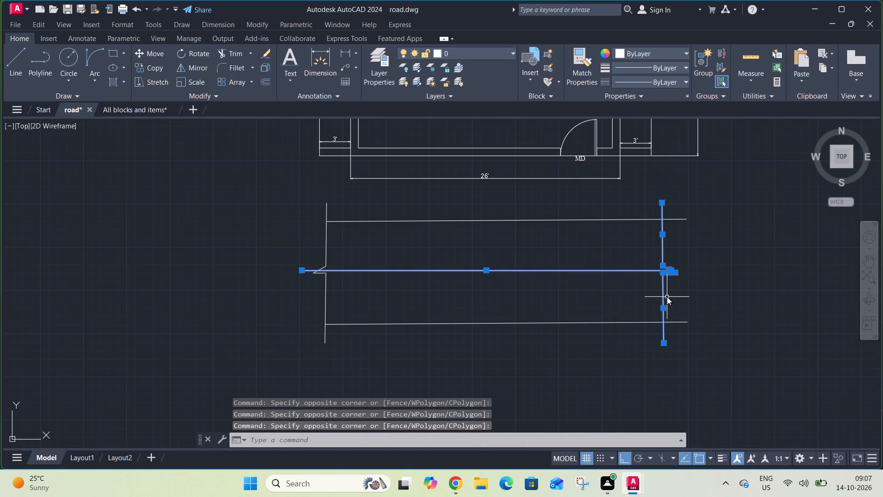
key(space)
click(663, 320)
click(684, 324)
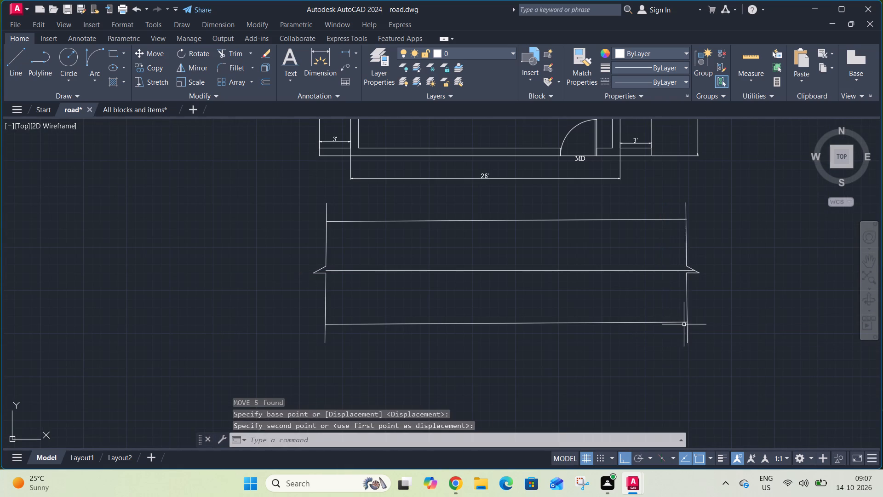
scroll(688, 267, up, 2)
scroll(688, 270, down, 1)
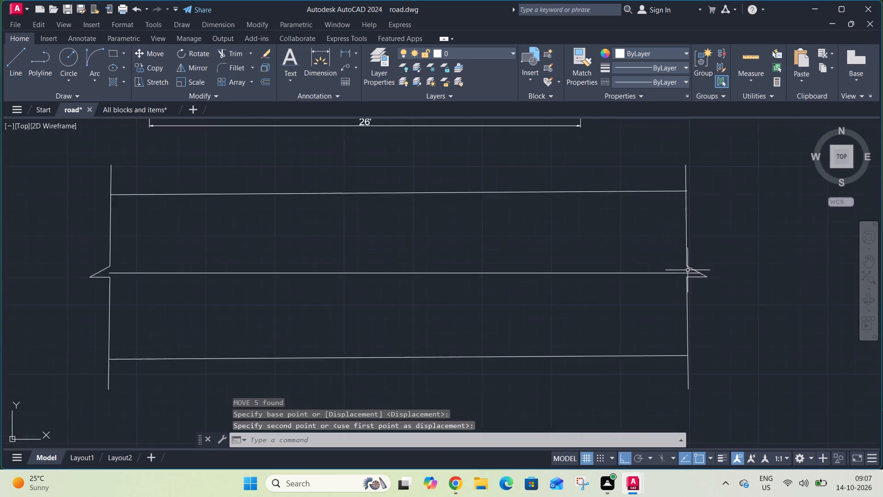
Stretch the centre line's left end horizontally past the zigzag of the left break line.
scroll(688, 270, down, 1)
click(343, 272)
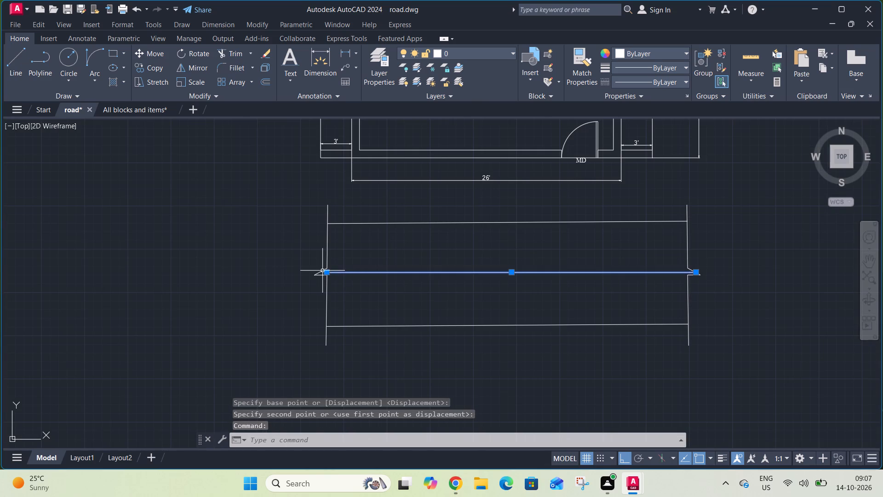
click(325, 272)
click(295, 267)
key(Escape)
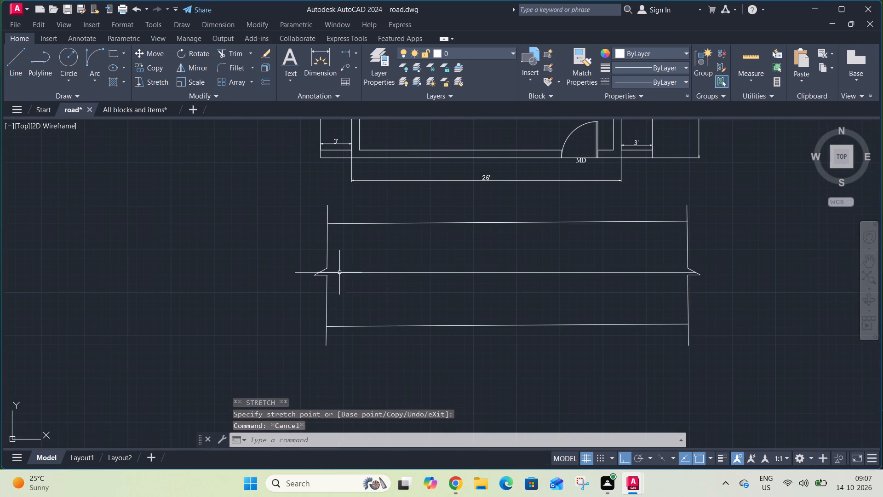
Trim the part of the centre line that runs past the zigzag at the road's left end.
text(TR)
key(v)
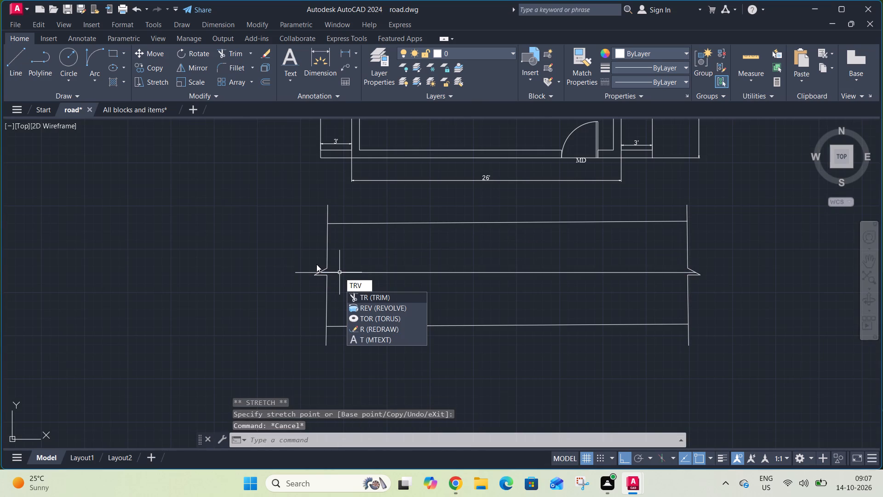
key(BackSpace)
key(space)
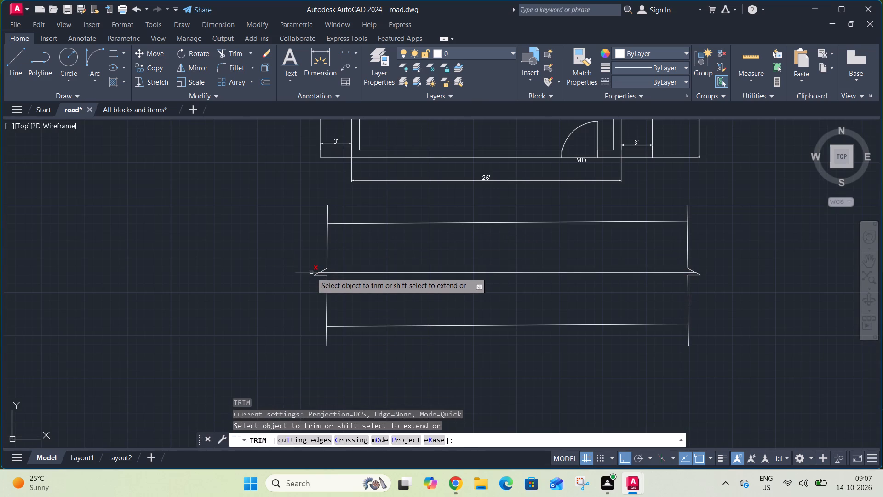
click(311, 272)
key(Escape)
Load the ACAD_ISO02W100 (ISO dash) linetype and make it the current linetype.
click(379, 274)
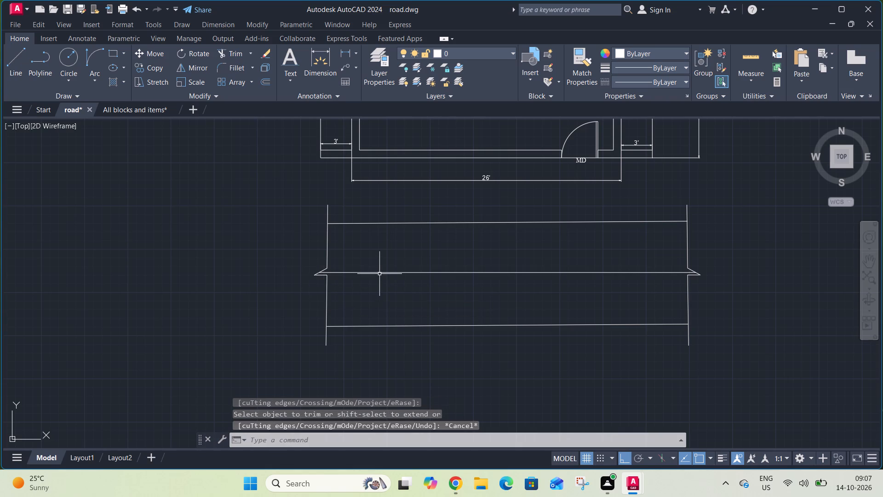
click(652, 83)
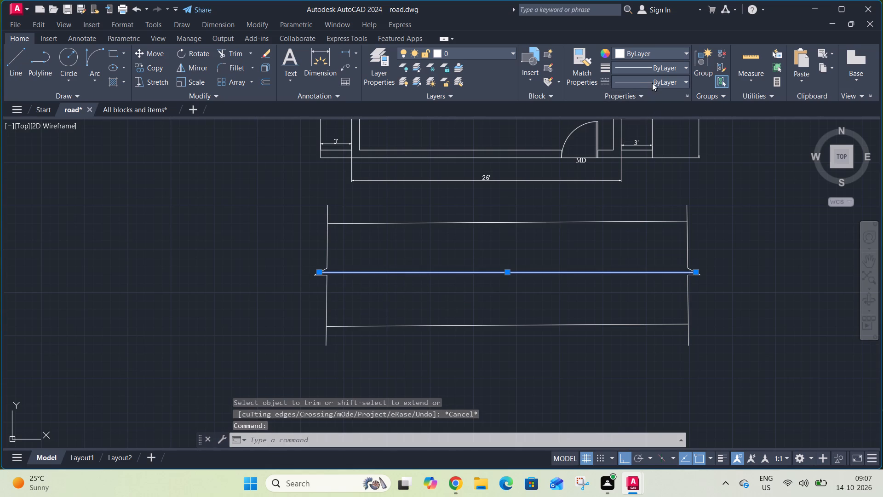
click(643, 134)
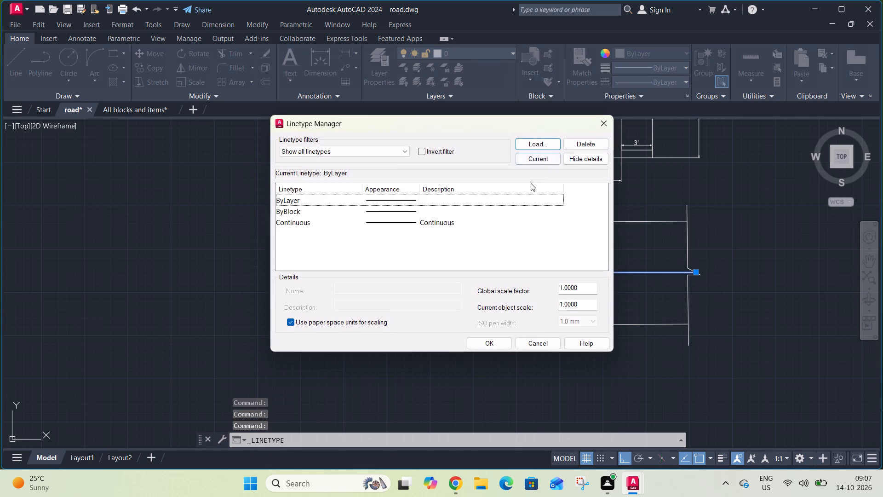
click(546, 147)
click(484, 220)
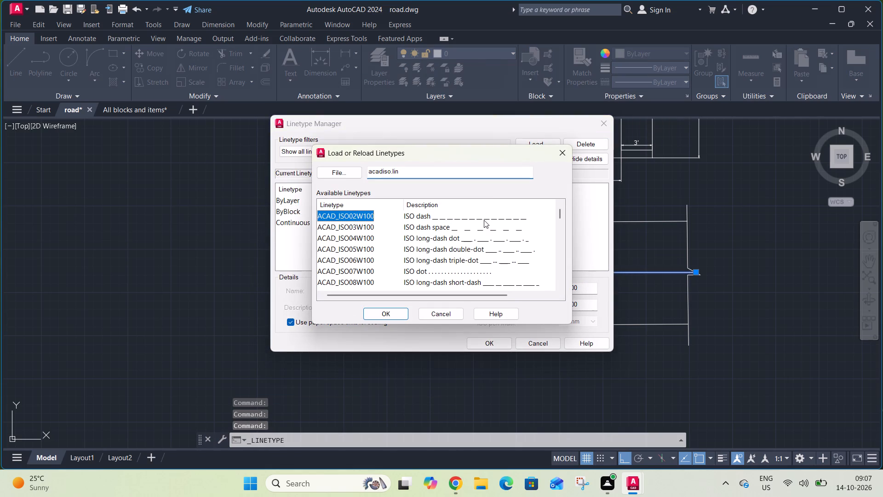
click(397, 313)
click(417, 222)
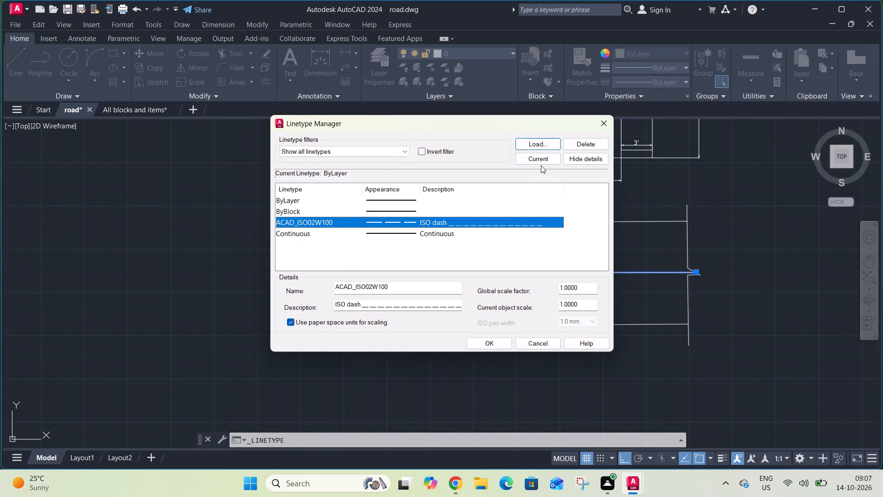
click(541, 158)
click(486, 342)
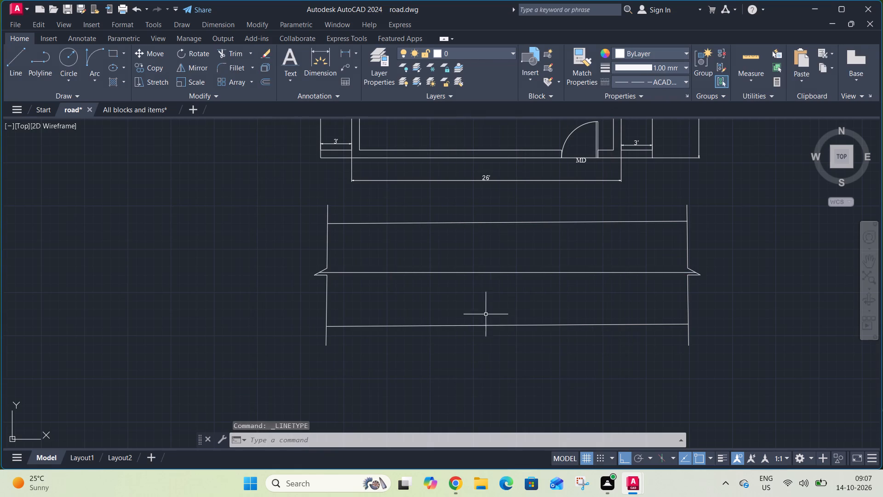
Apply the ACAD_ISO02W100 dashed linetype to the road's centre line.
click(491, 273)
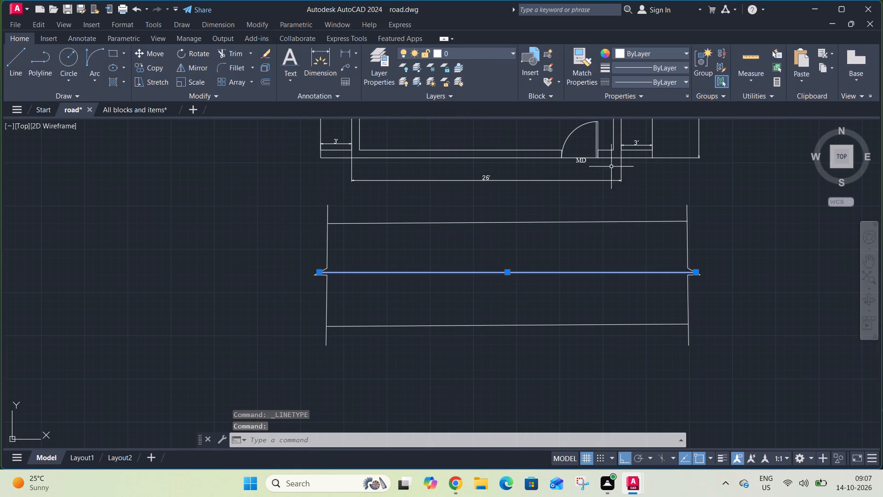
click(657, 79)
click(648, 121)
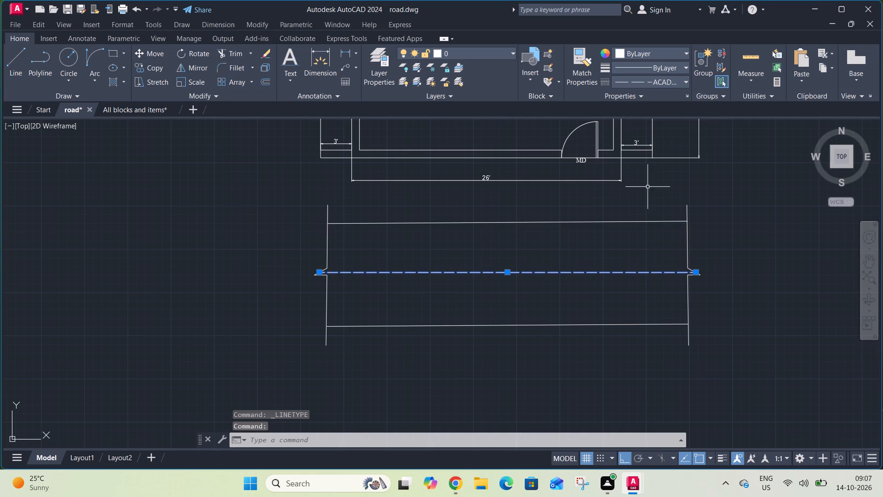
key(Escape)
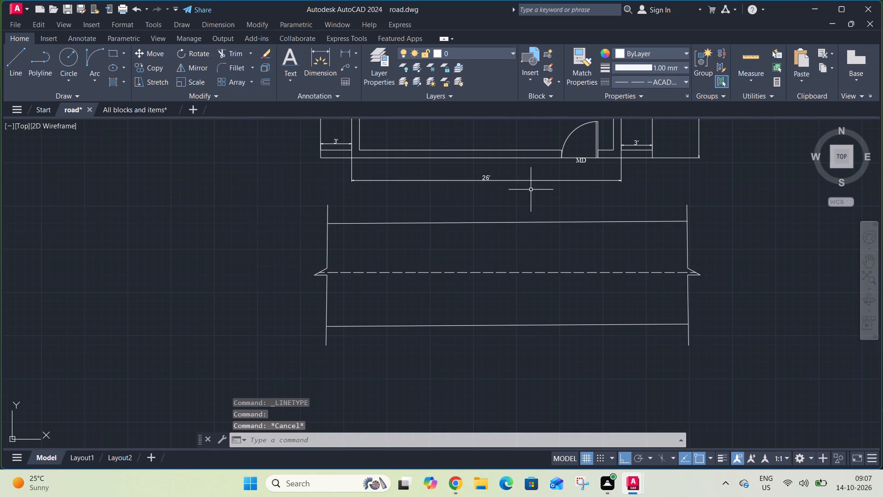
Add the single-line text ROAD on the centre line, left of the road's middle, with a rotation angle of 0.
click(290, 80)
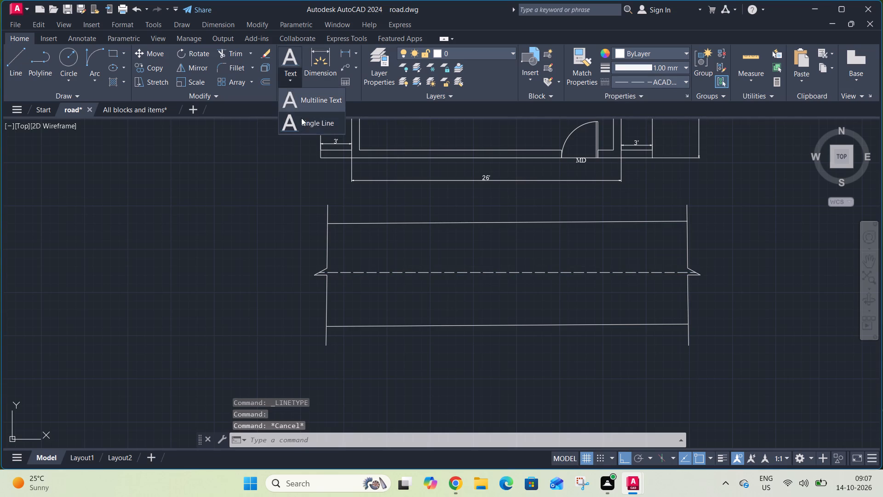
click(302, 120)
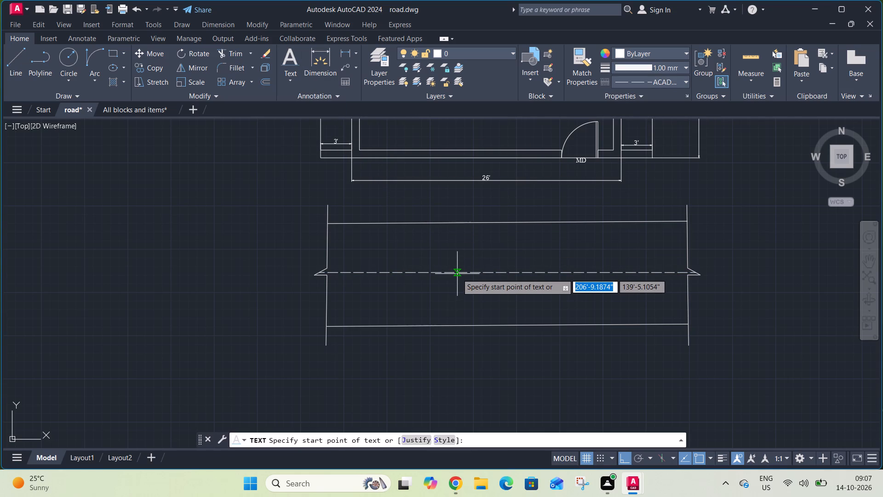
click(457, 274)
key(0)
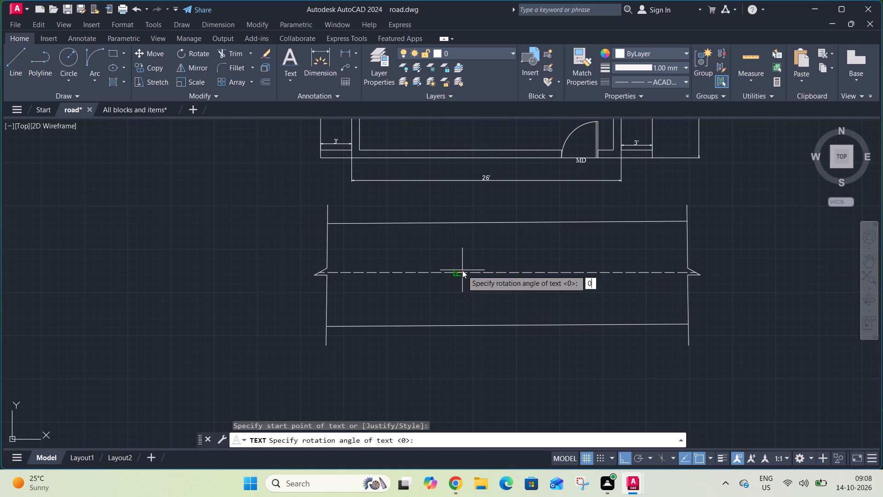
key(Return)
text(RO)
key(a)
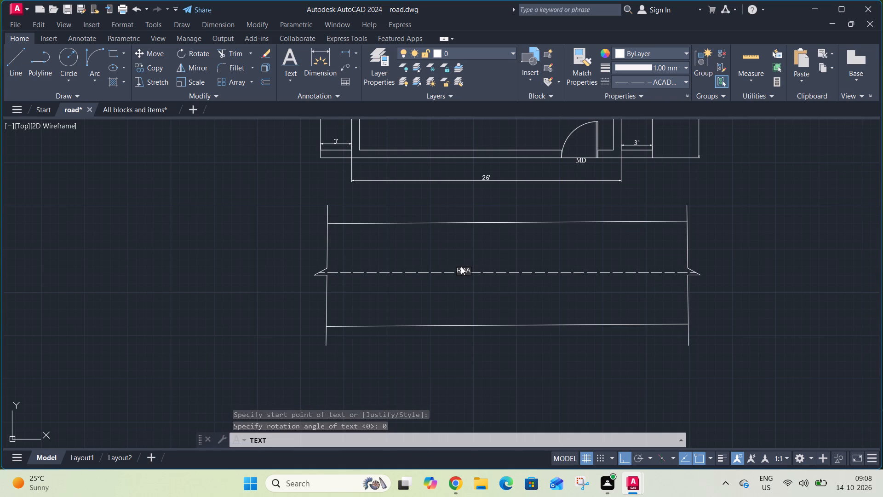
key(d)
key(Return)
key(Return)
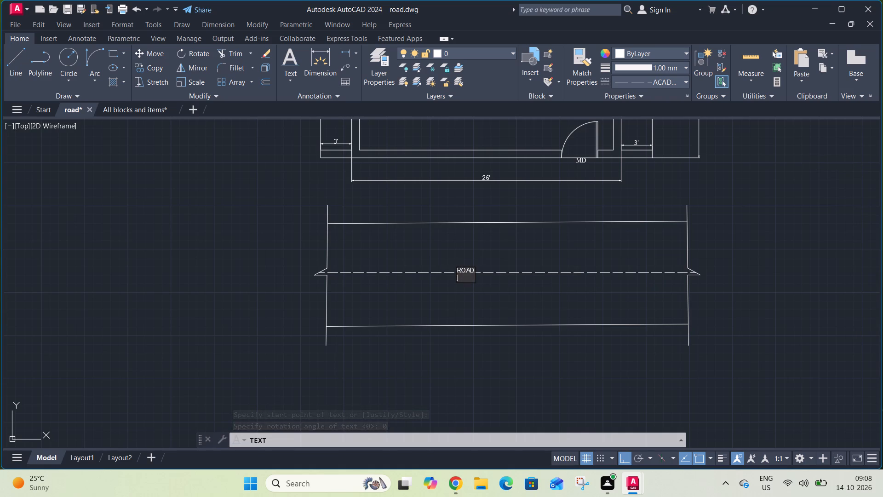
Scale the ROAD text up freehand to about two and a half times its size.
scroll(466, 272, up, 2)
click(469, 262)
click(455, 271)
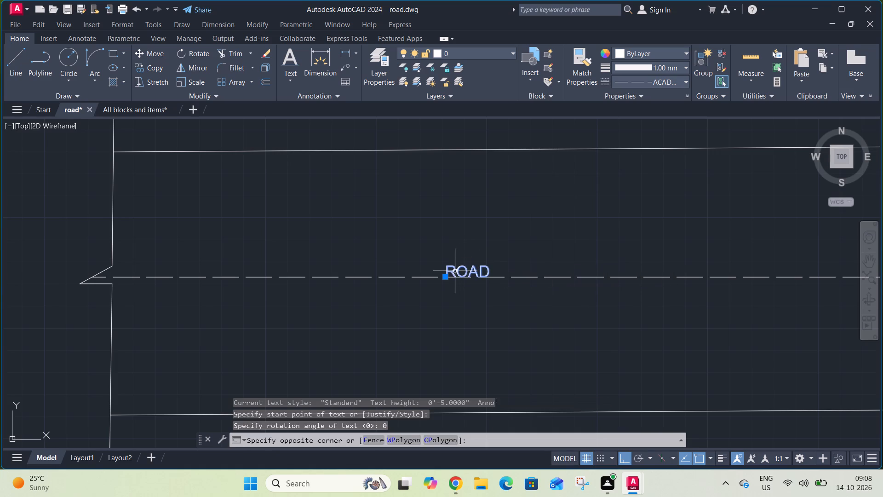
text(SC)
key(space)
click(456, 272)
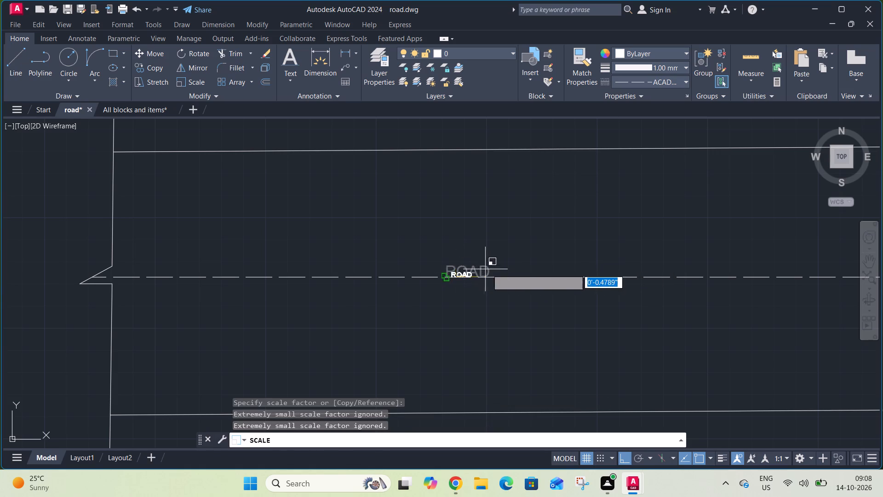
click(511, 260)
With Ortho off, move the ROAD text about 4'-3.5" to the right and slightly down, centring its height on the dashed line.
click(533, 238)
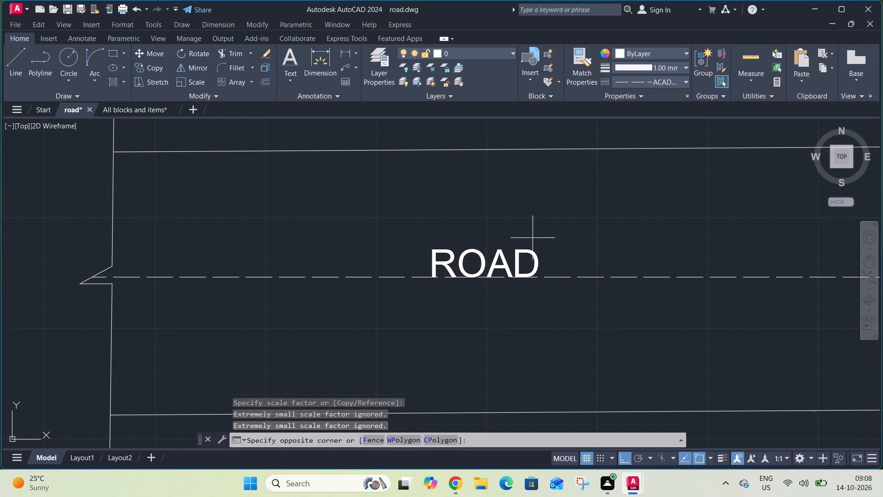
click(487, 264)
text(M)
key(space)
click(487, 264)
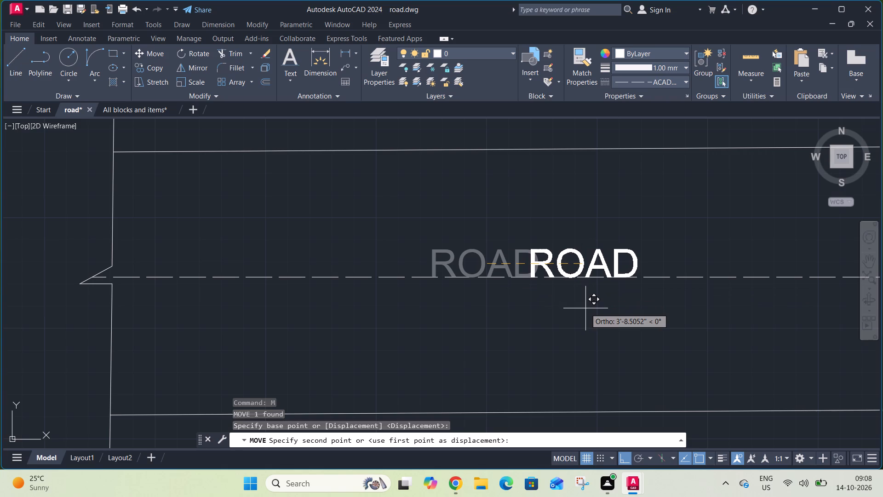
key(F8)
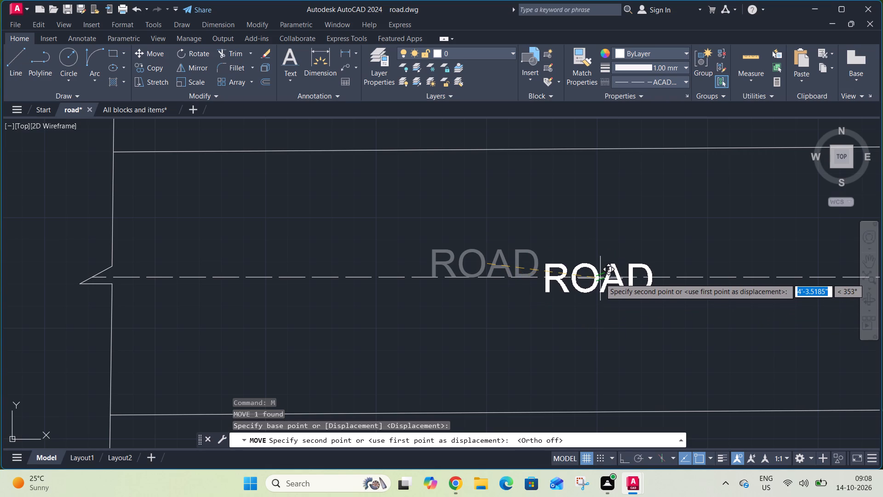
click(600, 278)
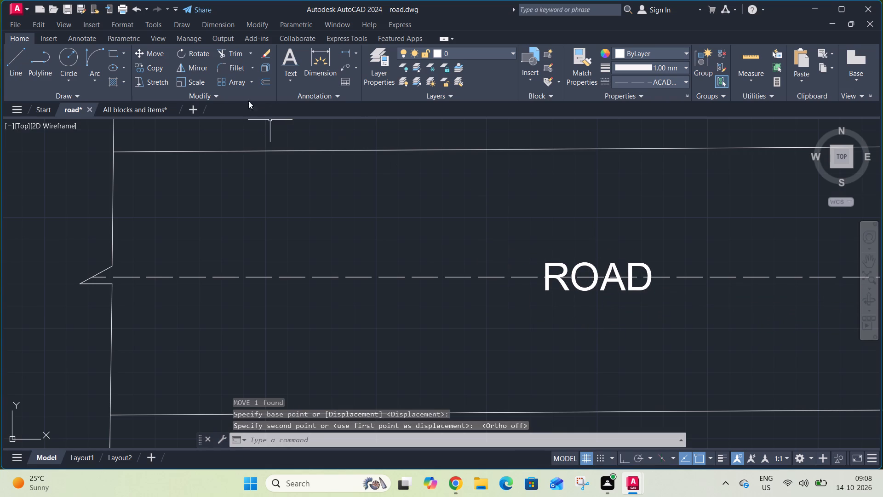
Break the dashed centre line between the left and right edges of the ROAD text so no line crosses the letters.
click(231, 95)
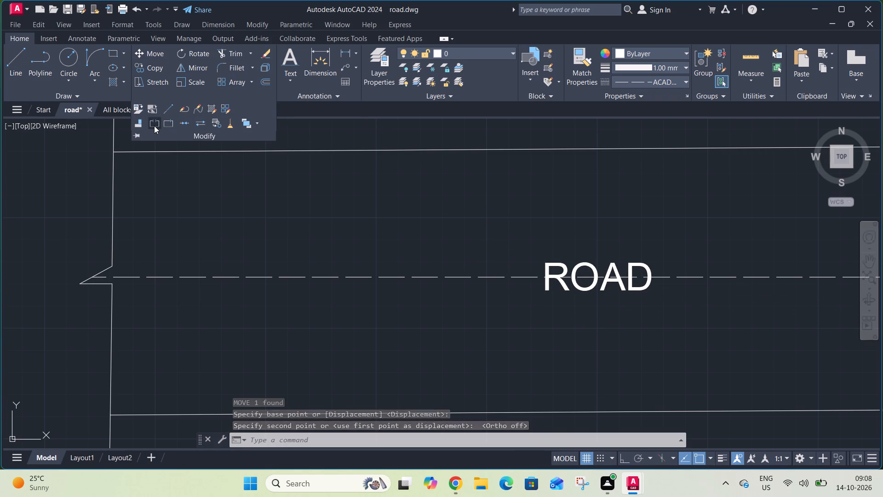
click(154, 126)
click(545, 279)
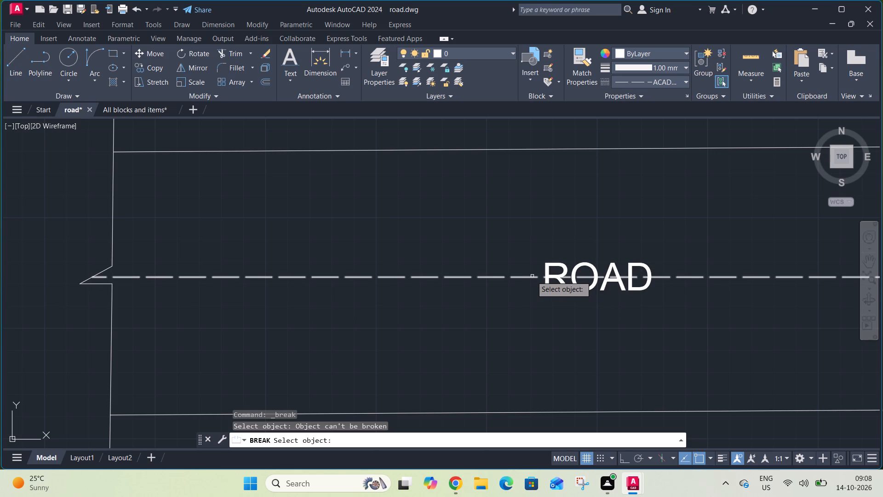
scroll(547, 278, up, 3)
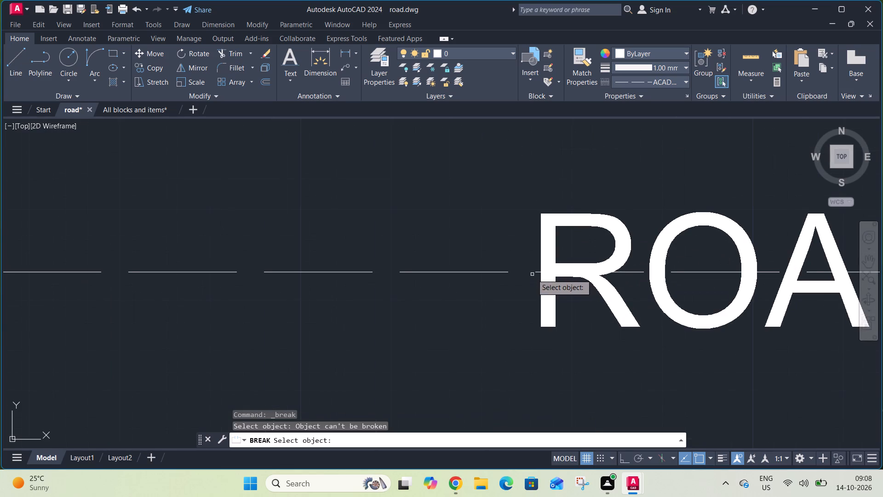
click(534, 272)
scroll(577, 272, down, 3)
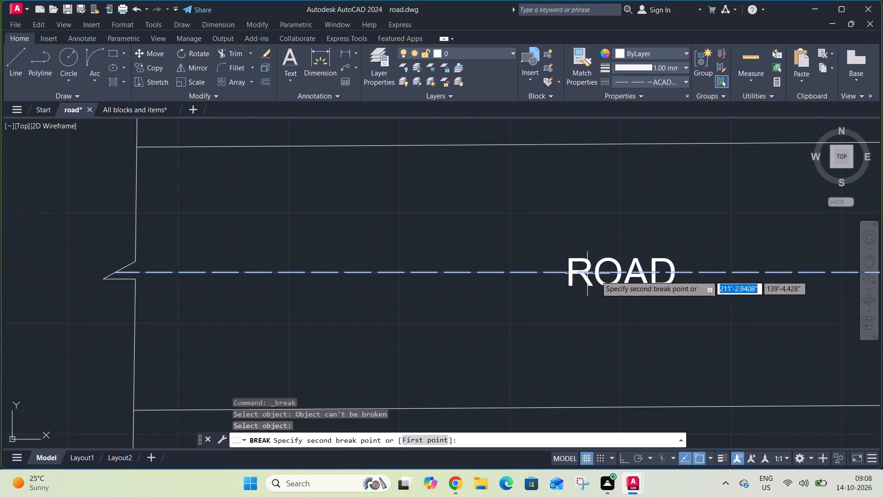
click(679, 274)
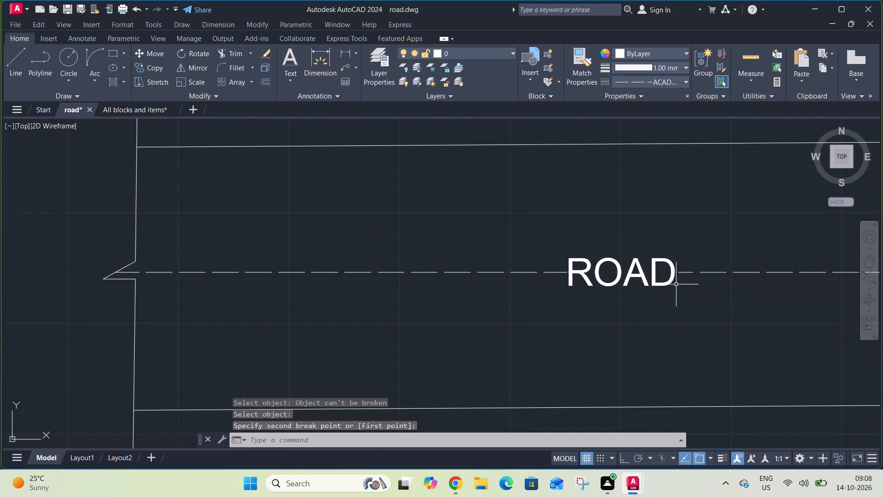
scroll(675, 285, down, 2)
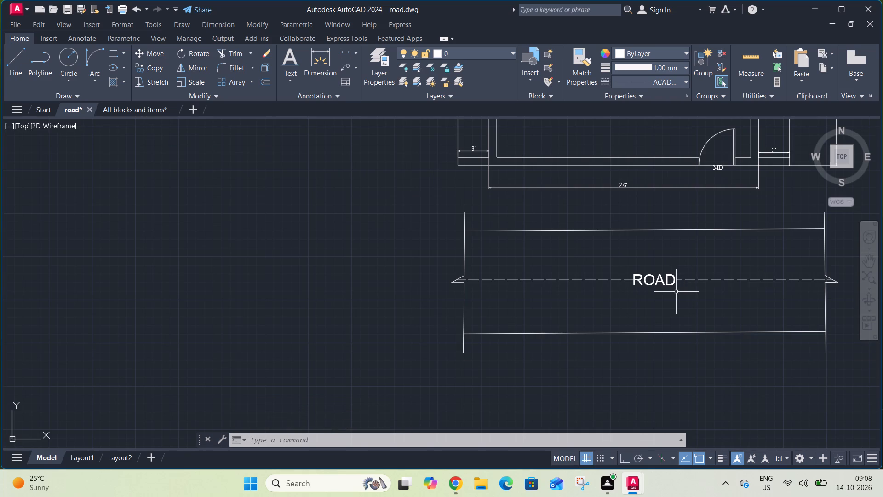
Change the label below the portico's front door opening to MG.
scroll(721, 159, up, 3)
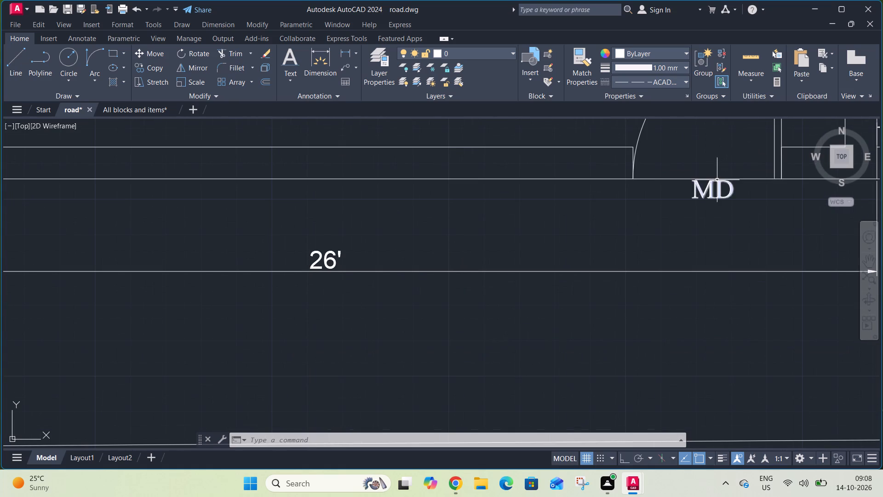
double_click(717, 181)
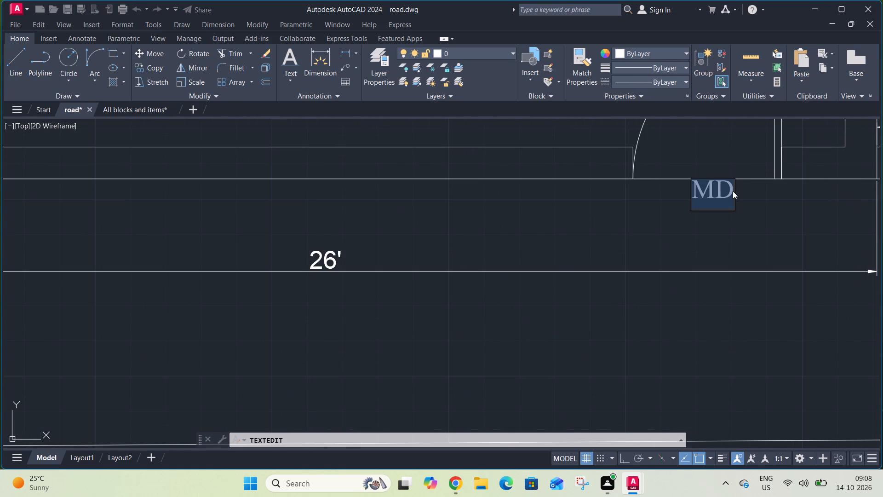
click(733, 191)
key(BackSpace)
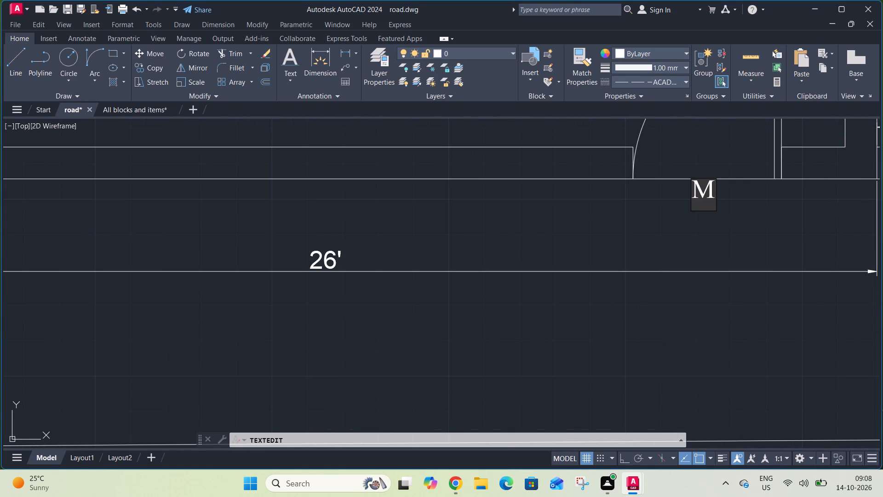
key(g)
scroll(732, 194, down, 2)
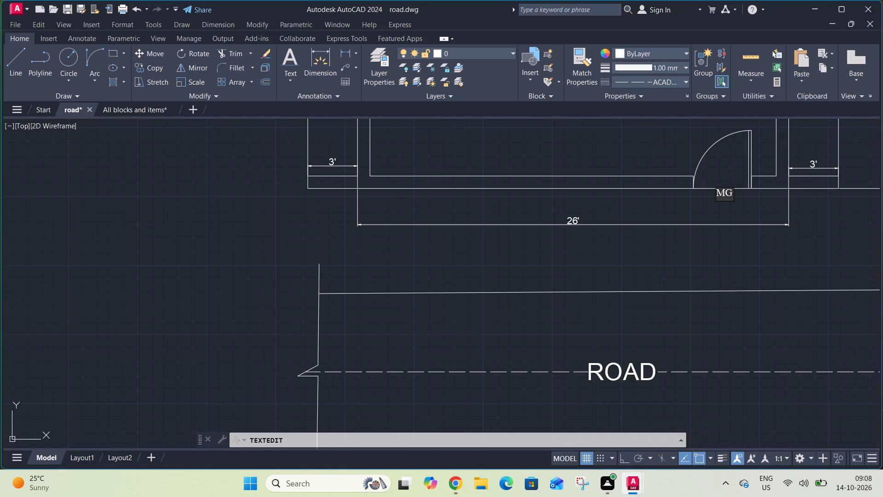
double_click(740, 205)
key(Escape)
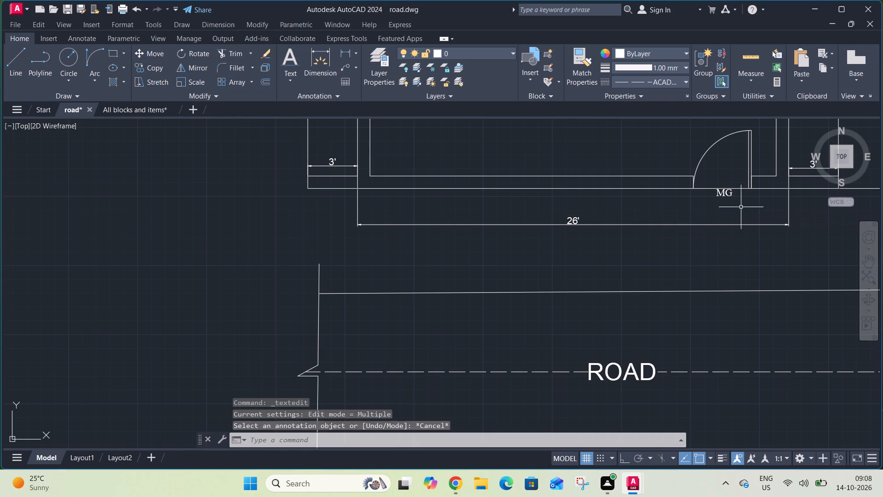
With a solid hatch in colour 0,0,0, fill the wall sections along the rear of the bedroom, puja room and staircase.
scroll(740, 216, down, 3)
scroll(700, 212, up, 2)
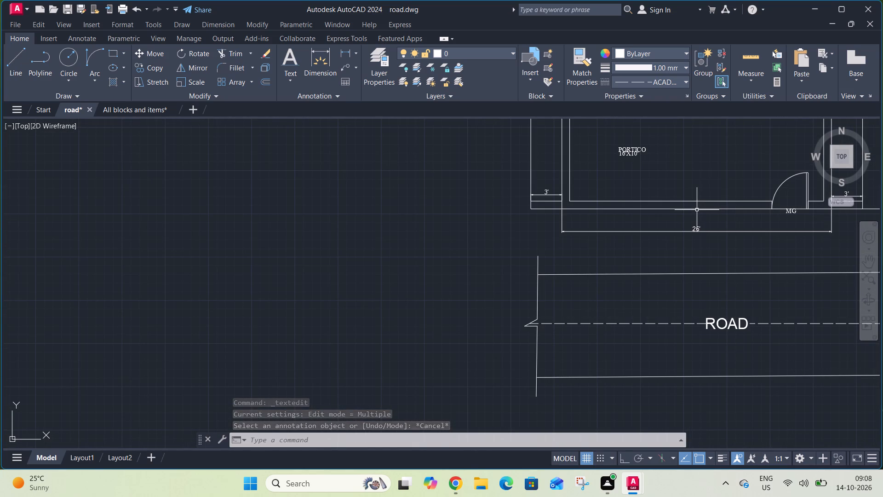
scroll(697, 210, down, 2)
middle_drag(714, 216, 476, 328)
click(112, 83)
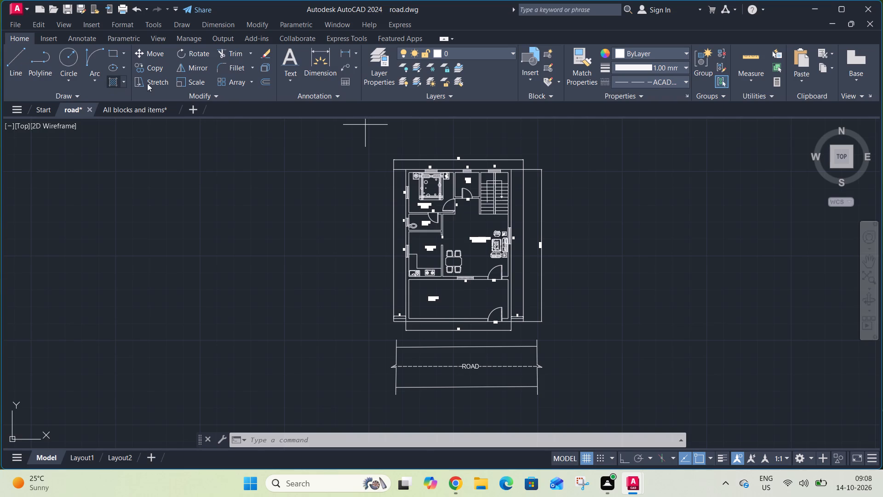
click(114, 69)
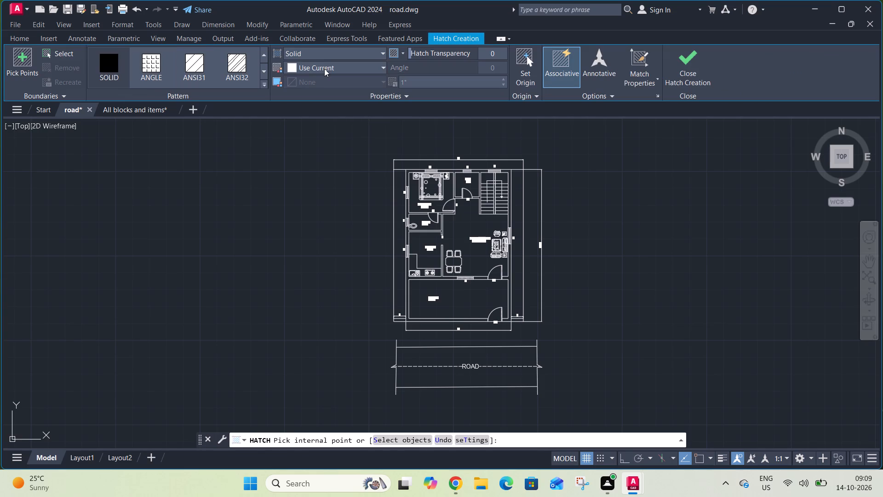
click(329, 64)
click(292, 119)
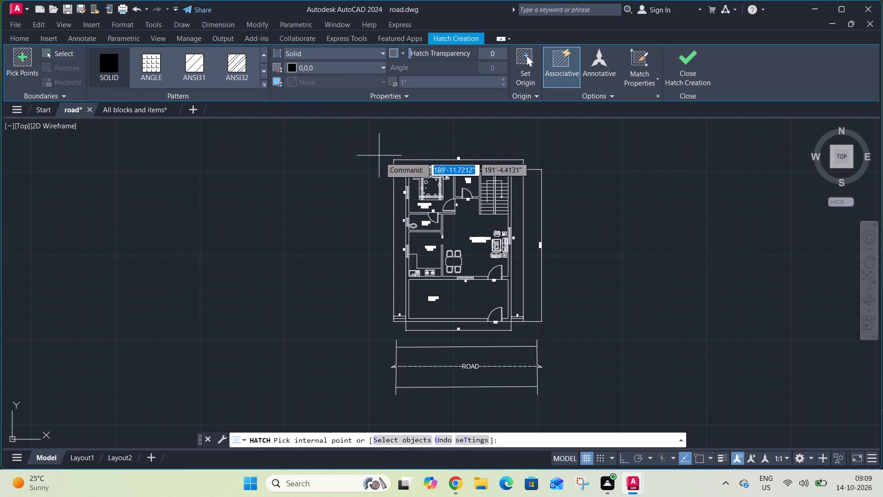
scroll(401, 171, up, 3)
click(421, 171)
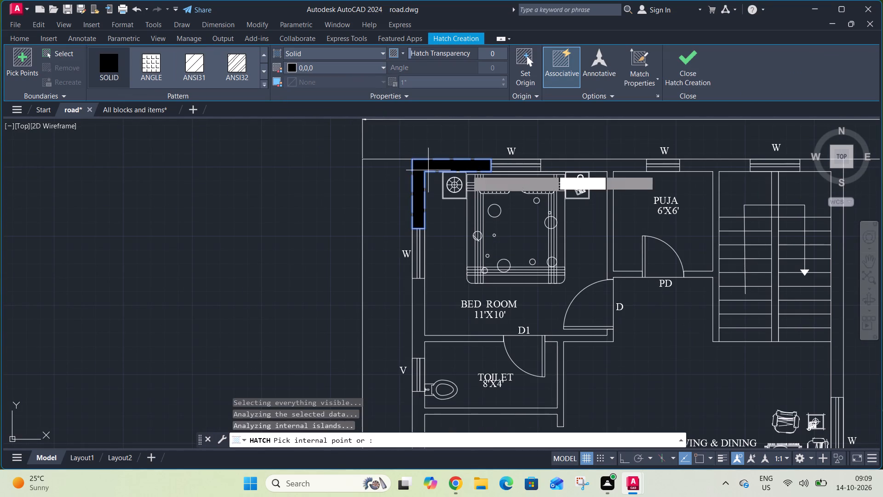
click(595, 166)
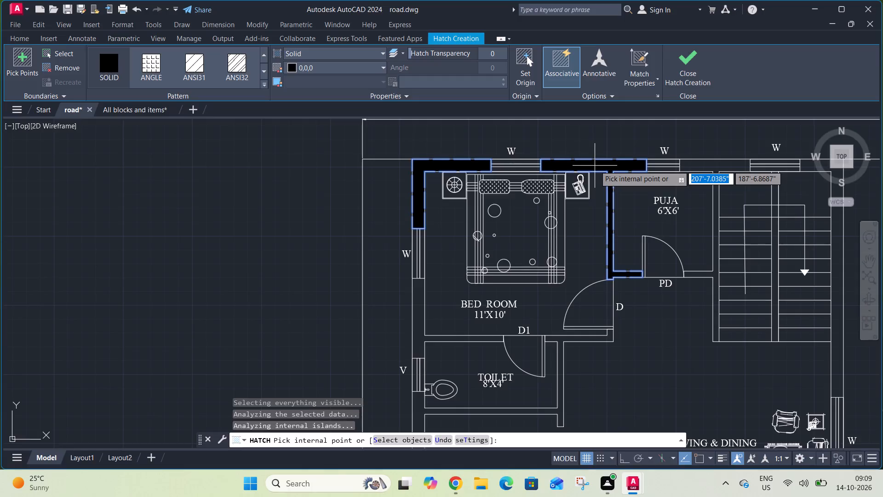
scroll(601, 178, down, 2)
scroll(646, 176, up, 6)
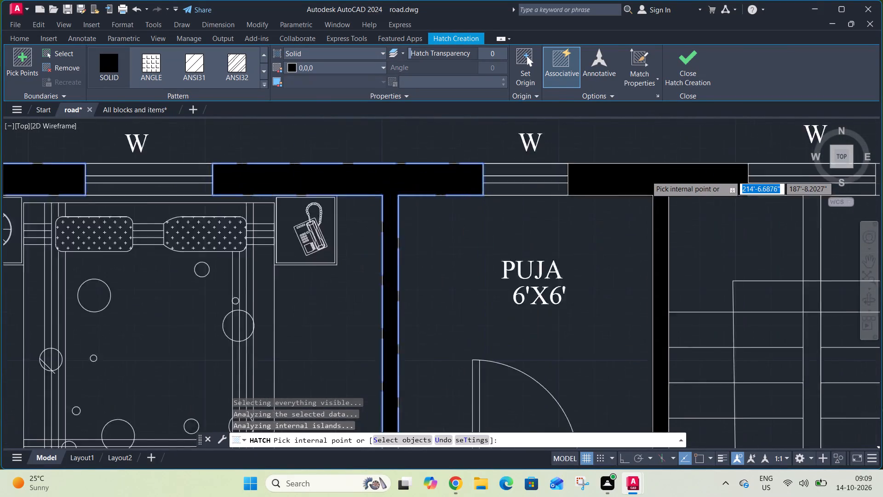
click(646, 176)
scroll(645, 176, down, 4)
scroll(707, 175, up, 1)
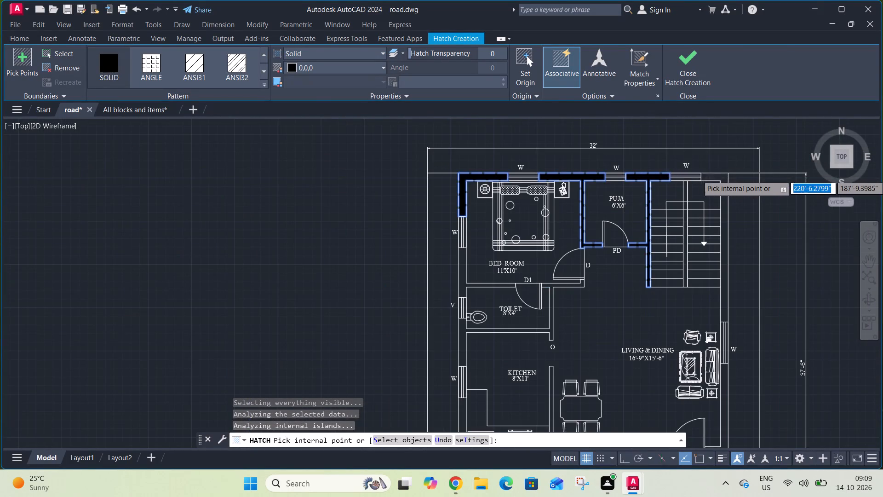
scroll(707, 175, up, 2)
click(707, 175)
scroll(705, 170, down, 5)
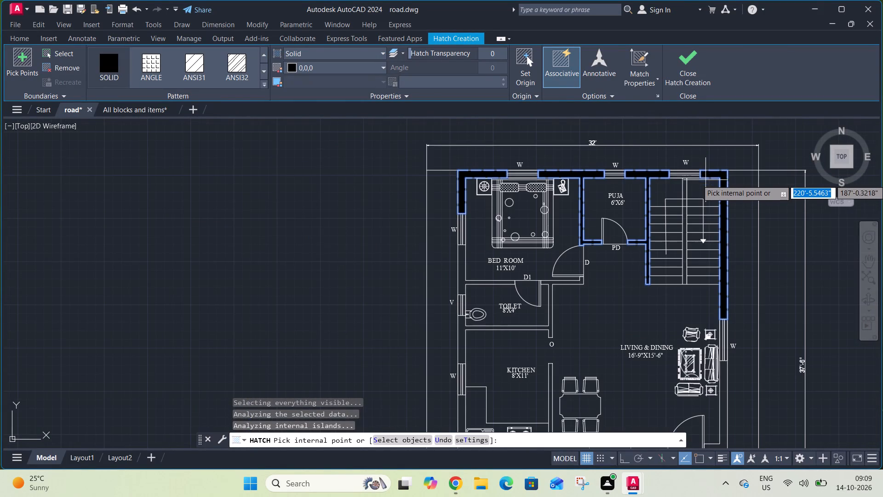
Fill the remaining right-hand outer wall and the portico's side, front and rear walls with the same solid black hatch.
scroll(724, 379, up, 3)
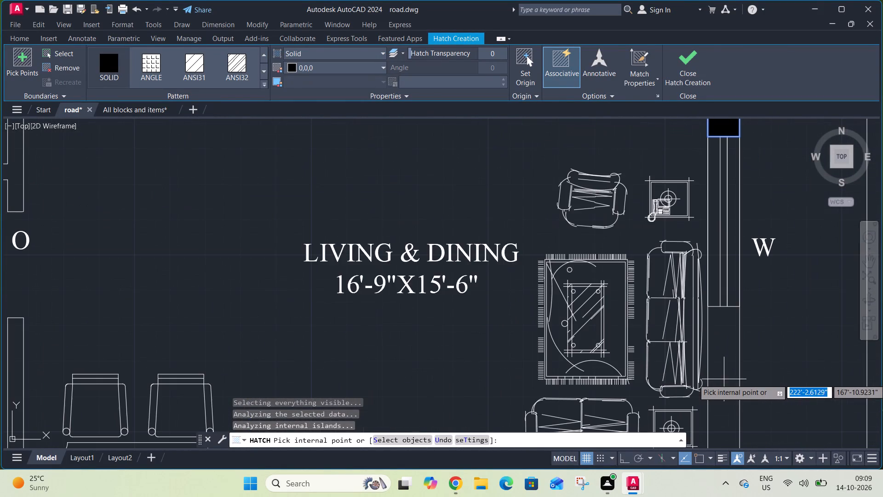
click(724, 379)
click(560, 150)
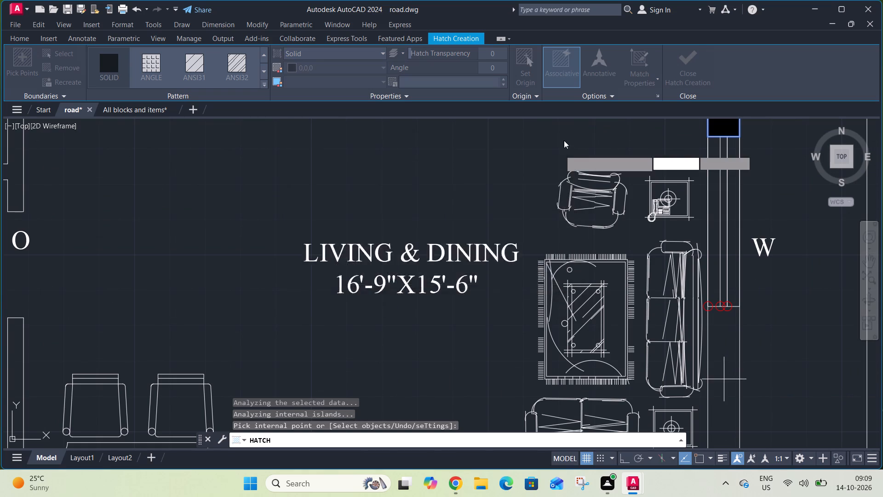
scroll(564, 140, down, 4)
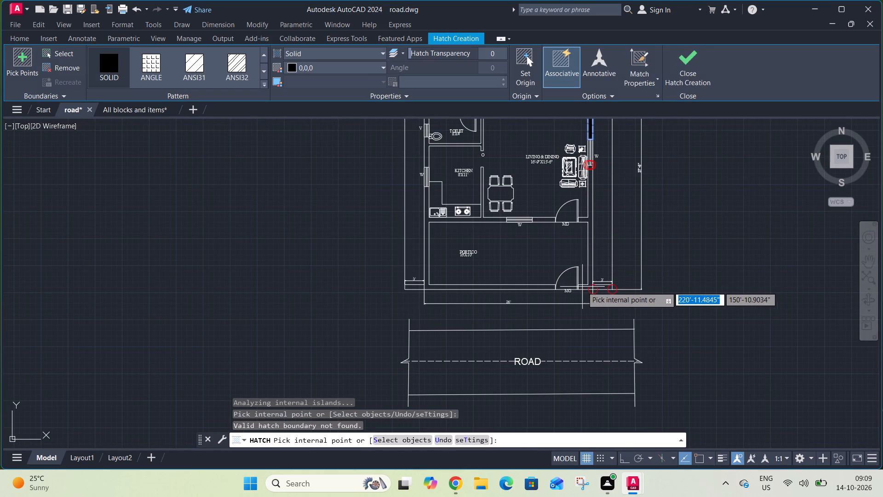
scroll(582, 288, up, 4)
click(582, 287)
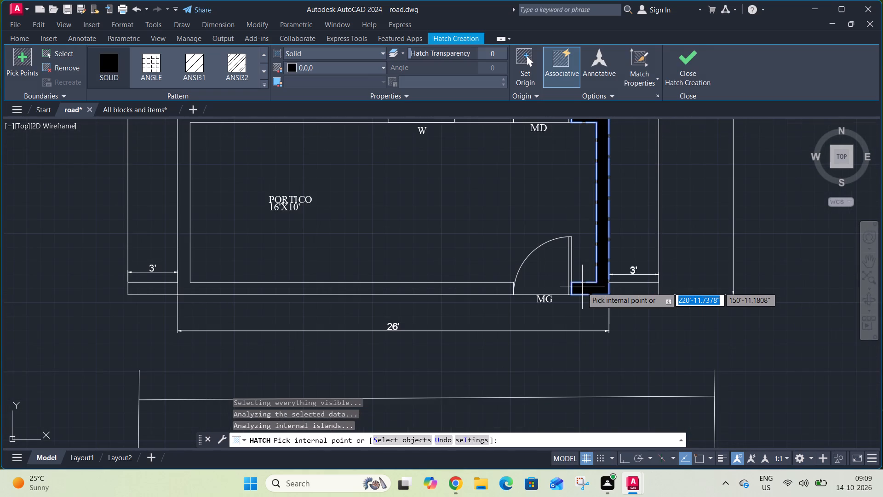
scroll(599, 279, down, 3)
scroll(436, 284, up, 3)
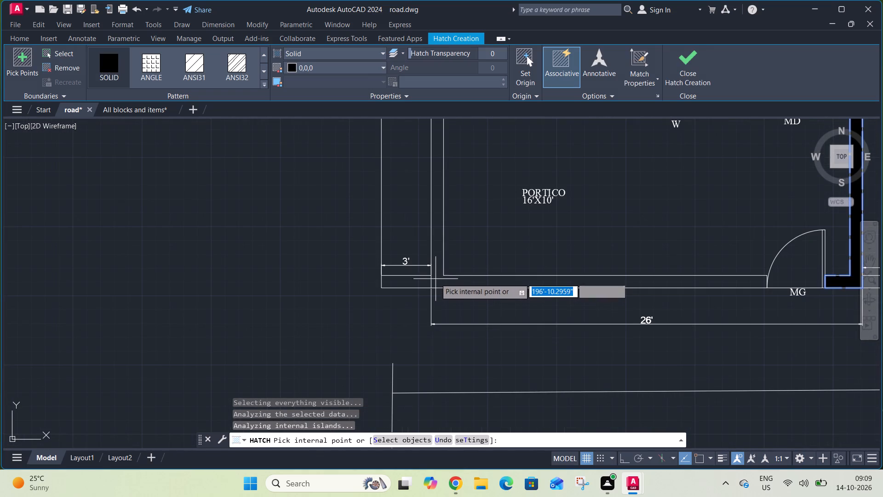
click(436, 273)
scroll(439, 276, down, 3)
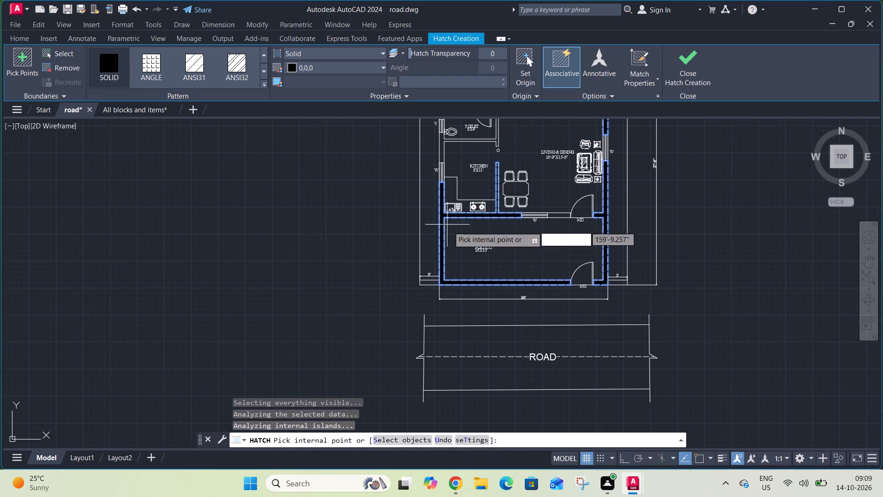
Fill the remaining kitchen, toilet and bedroom wall sections with the solid black hatch and finish the hatch.
middle_drag(454, 233, 538, 334)
scroll(527, 256, up, 2)
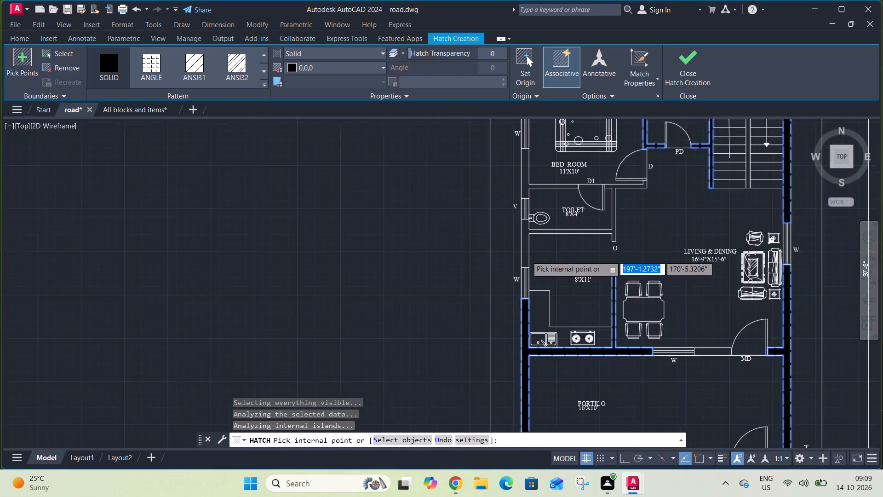
click(524, 256)
scroll(523, 236, down, 2)
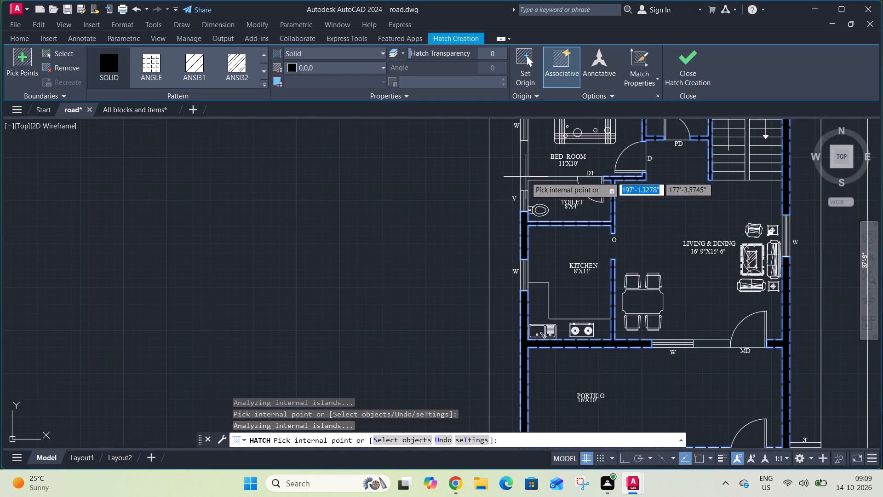
scroll(522, 172, up, 2)
click(522, 172)
scroll(532, 200, down, 3)
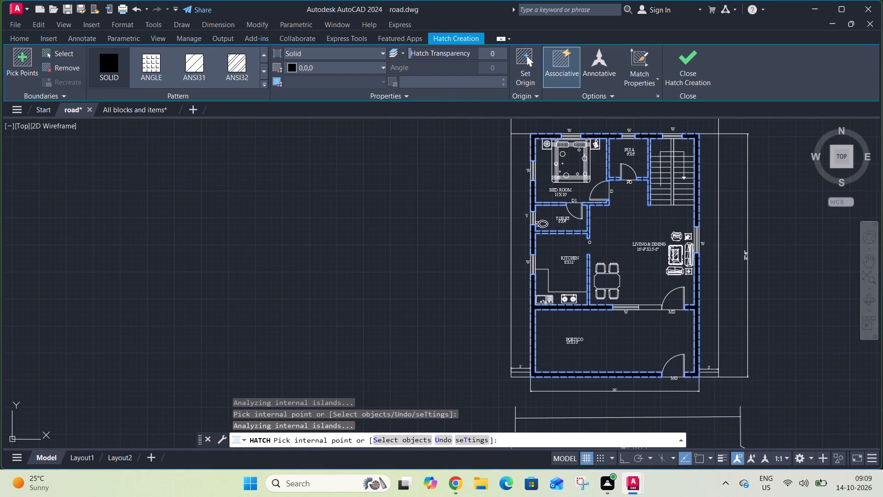
click(680, 59)
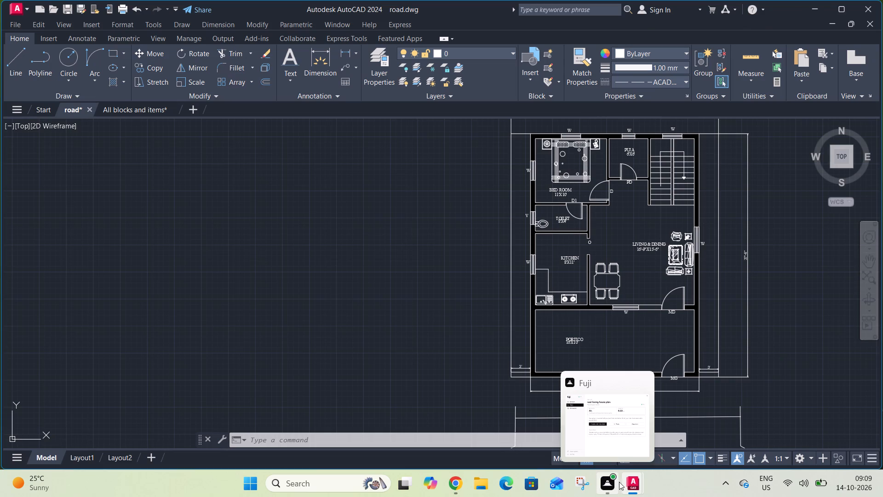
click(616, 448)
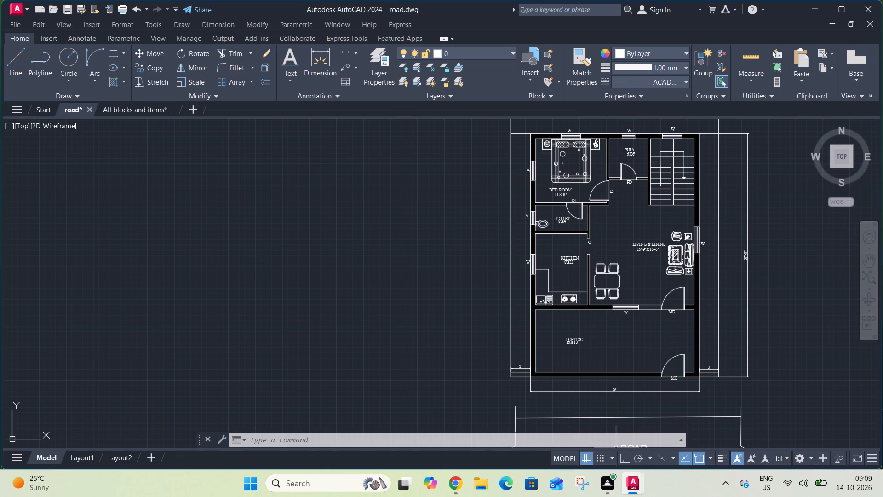
Add single-line text reading EAST FACING HOUSE above the plan's rear 32' dimension, with rotation angle 0.
scroll(604, 391, down, 2)
middle_drag(653, 389, 652, 387)
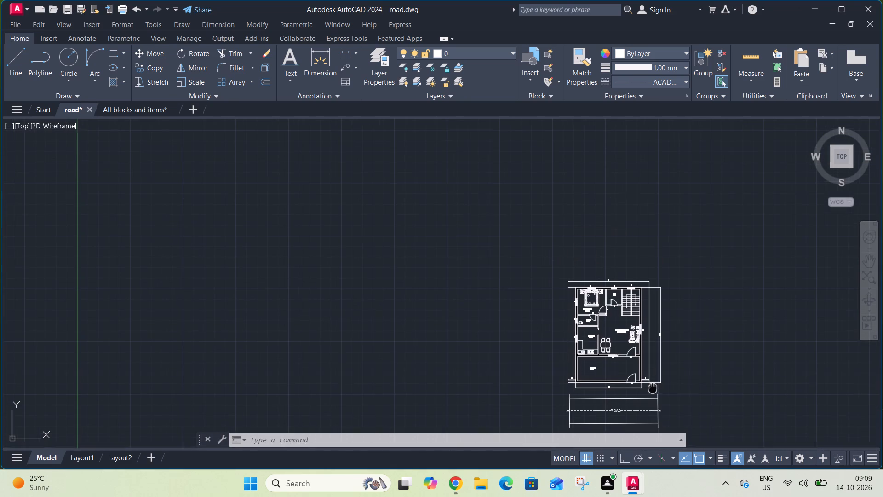
middle_drag(652, 387, 478, 255)
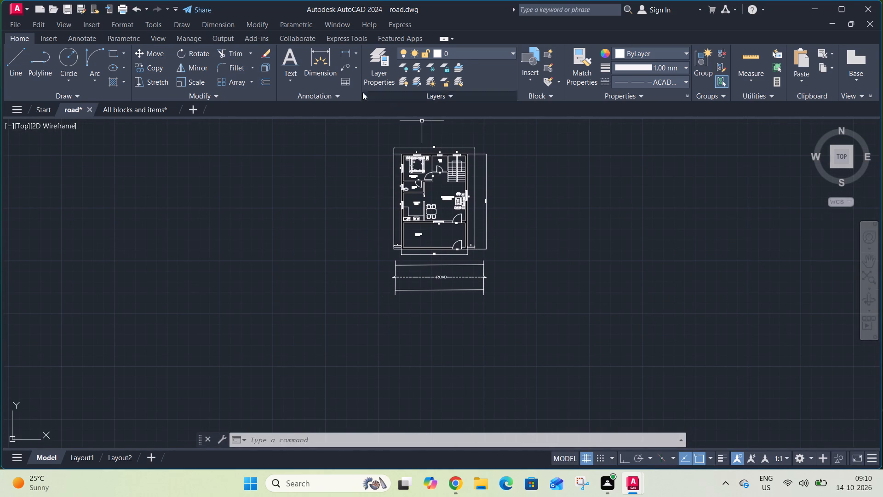
click(290, 80)
click(281, 123)
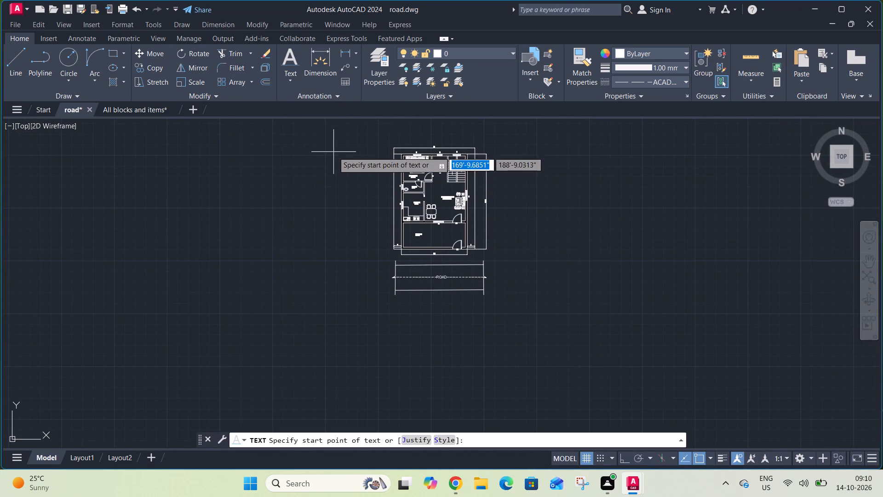
middle_drag(333, 152, 307, 249)
scroll(368, 230, up, 3)
drag(373, 239, 380, 242)
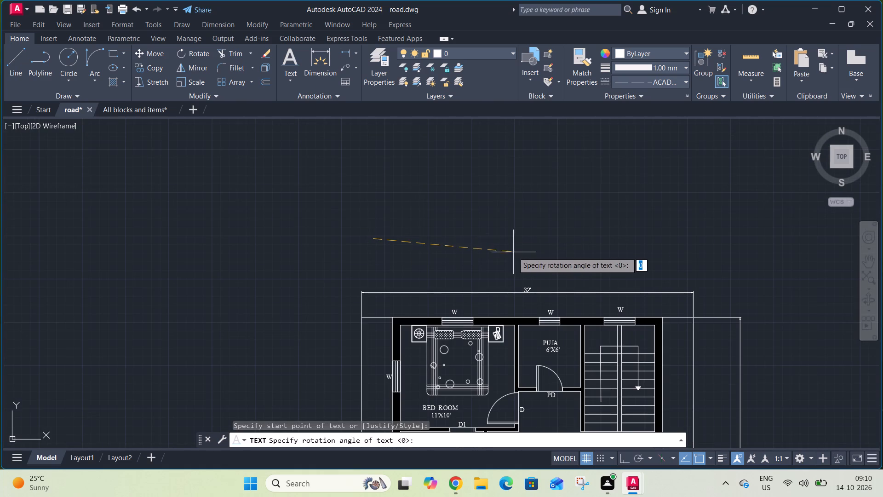
key(0)
key(Return)
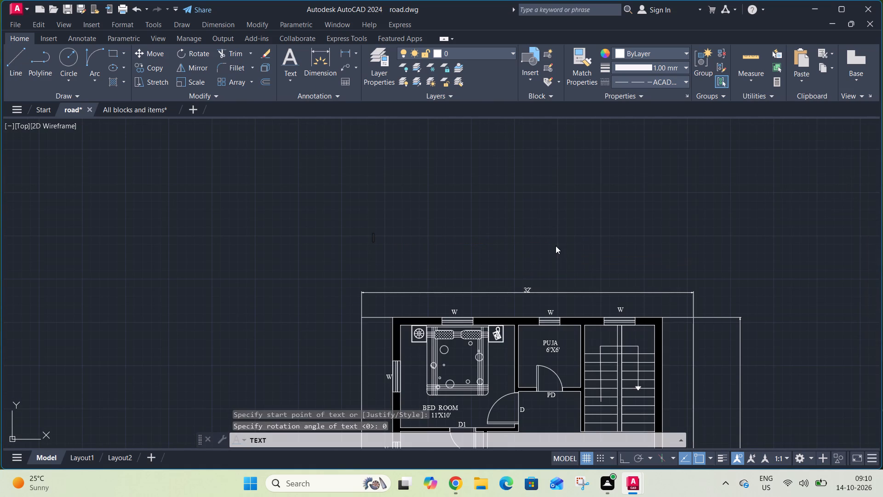
text(EASTT)
key(space)
key(BackSpace)
key(BackSpace)
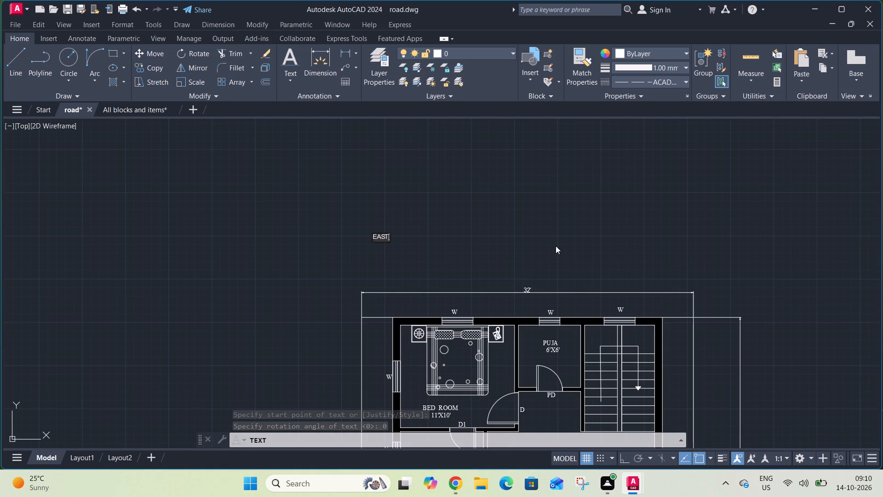
key(space)
text(FACING)
key(space)
key(space)
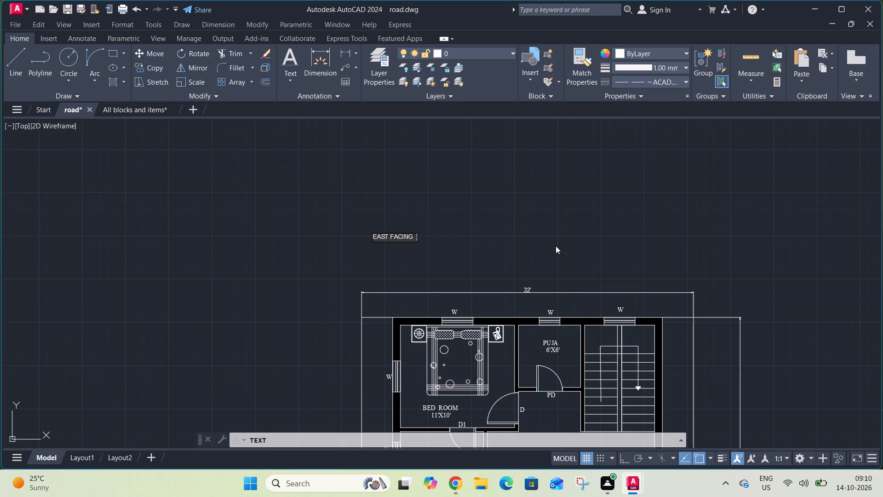
text(HPOUSE)
key(BackSpace)
key(BackSpace)
key(BackSpace)
key(BackSpace)
key(BackSpace)
text(OUSSE)
key(BackSpace)
key(BackSpace)
text(EE)
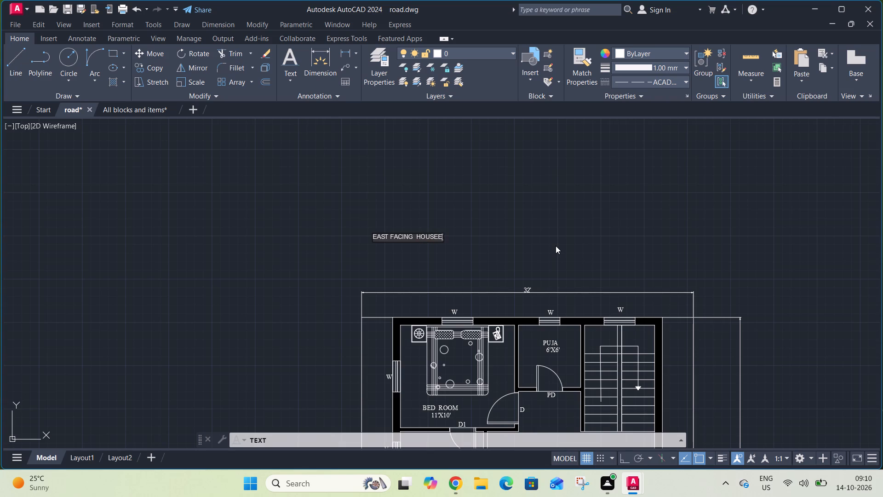
key(BackSpace)
scroll(569, 218, down, 3)
scroll(572, 224, up, 3)
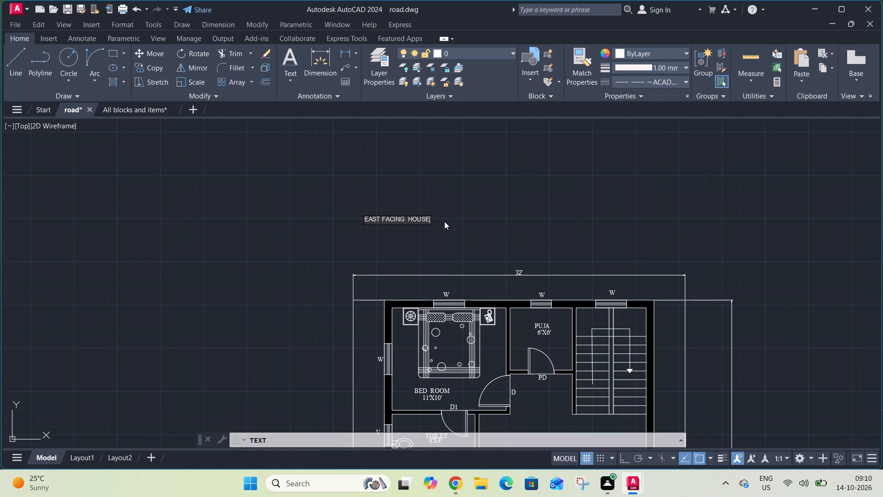
Add an indented second title line reading AREA=975sq.ft beneath EAST FACING HOUSE and finish the text.
key(Return)
key(space)
key(space)
key(space)
key(space)
key(space)
key(space)
key(space)
key(space)
key(space)
key(space)
key(space)
text(AREA)
key(equal)
text(975)
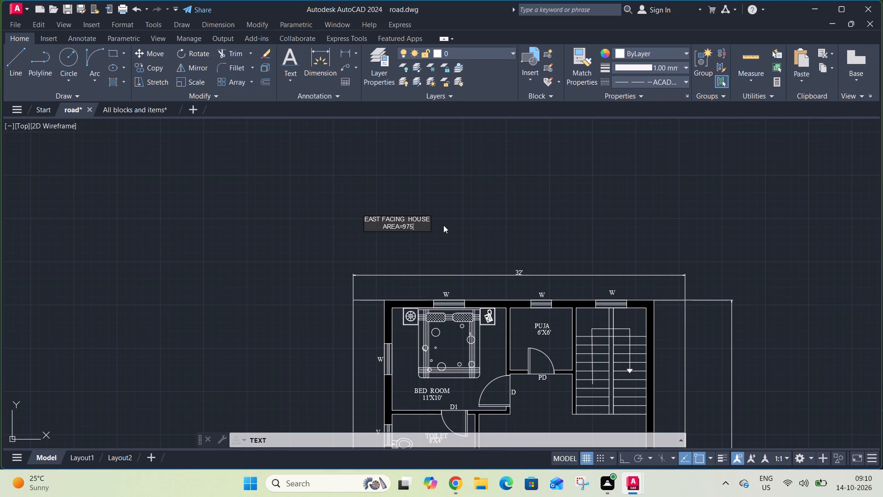
text(SQ)
key(BackSpace)
key(shift+q)
key(BackSpace)
key(BackSpace)
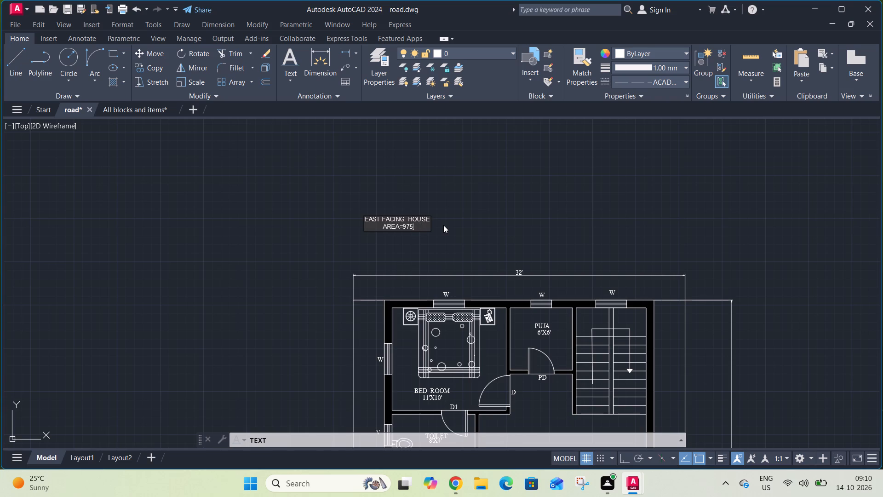
text(sq)
key(shift+greater)
key(shift+BackSpace)
key(period)
text(ft)
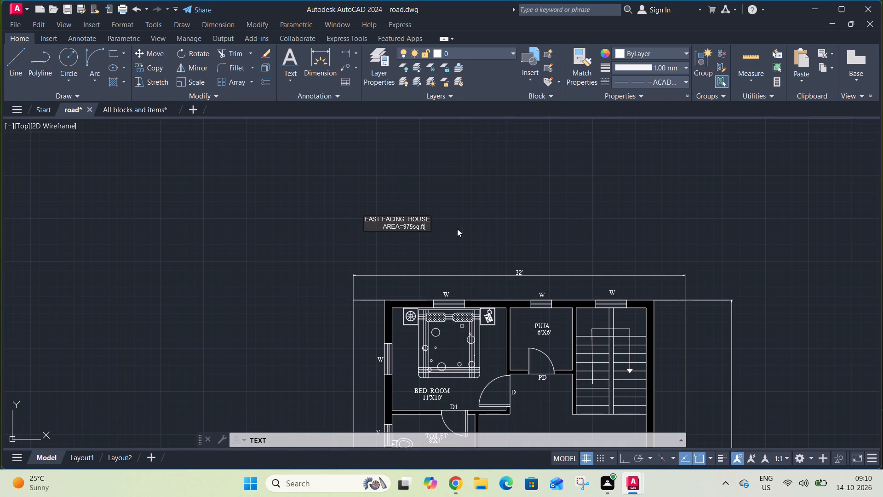
double_click(462, 230)
key(Return)
Scale both title lines up together from their left end until they span nearly the plan's overall width.
click(431, 207)
click(391, 231)
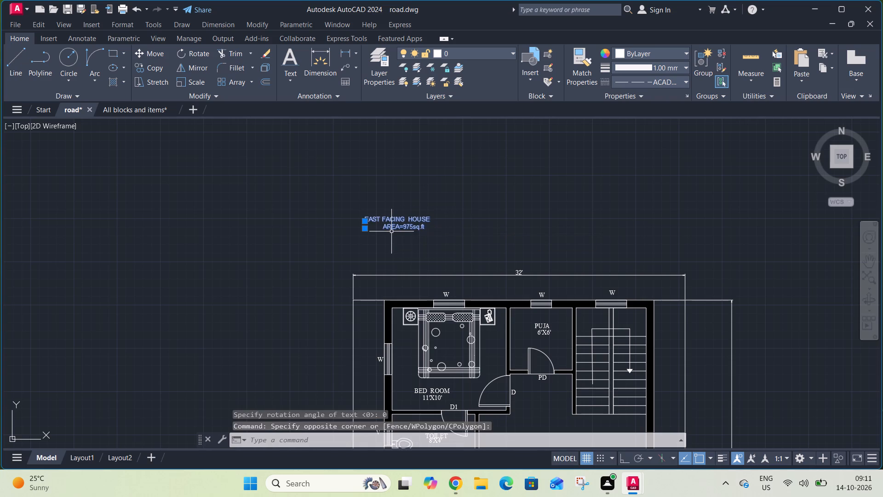
text(SC)
key(space)
click(395, 226)
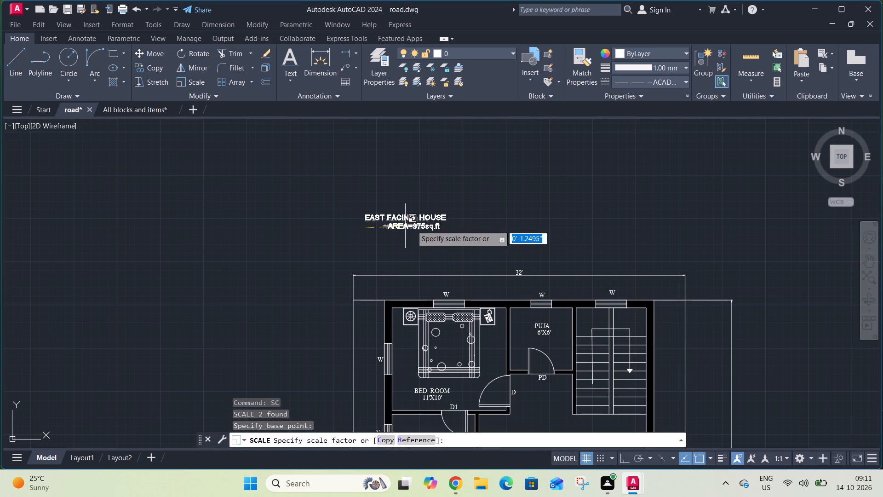
click(520, 232)
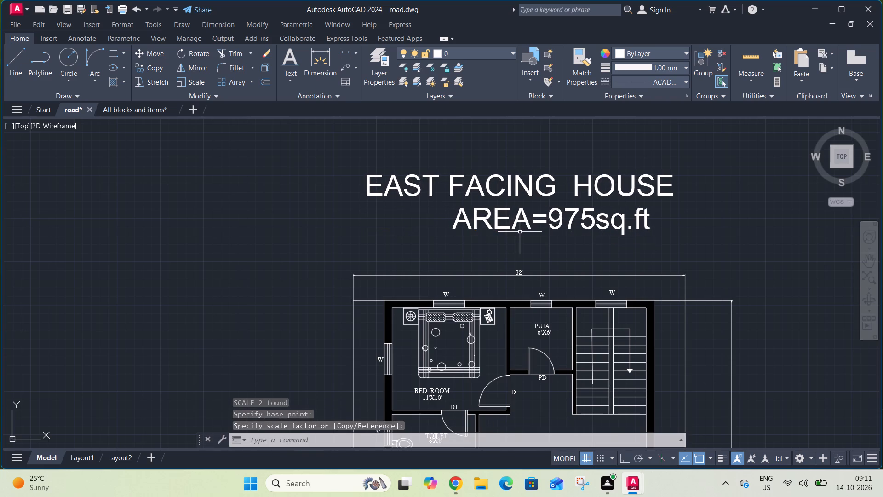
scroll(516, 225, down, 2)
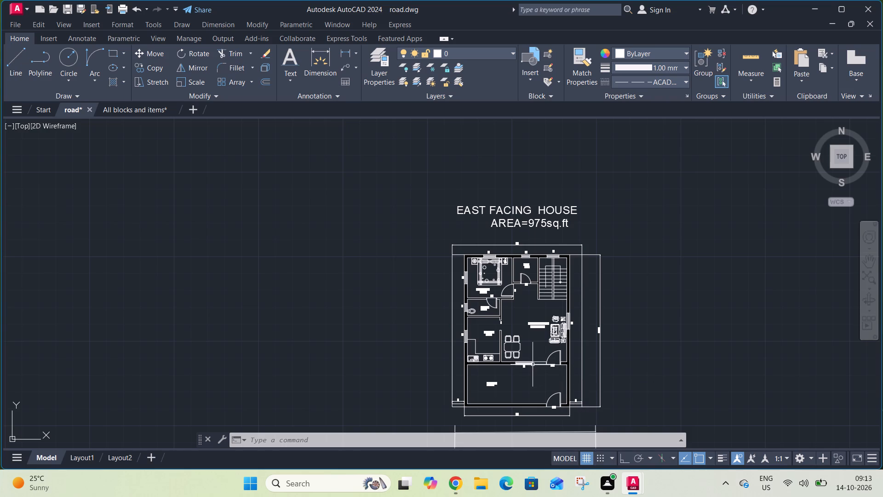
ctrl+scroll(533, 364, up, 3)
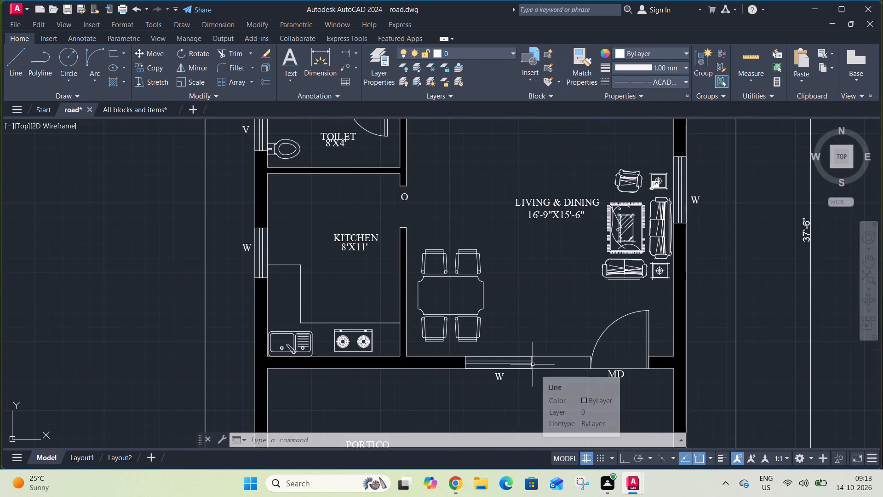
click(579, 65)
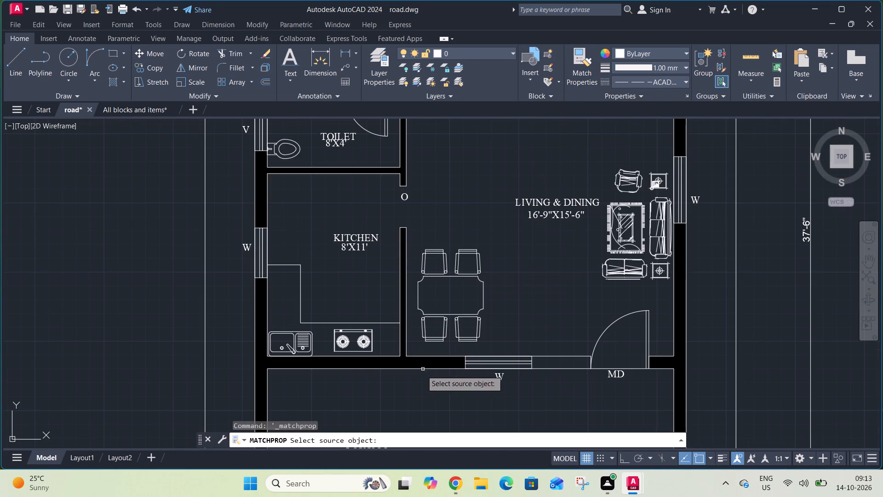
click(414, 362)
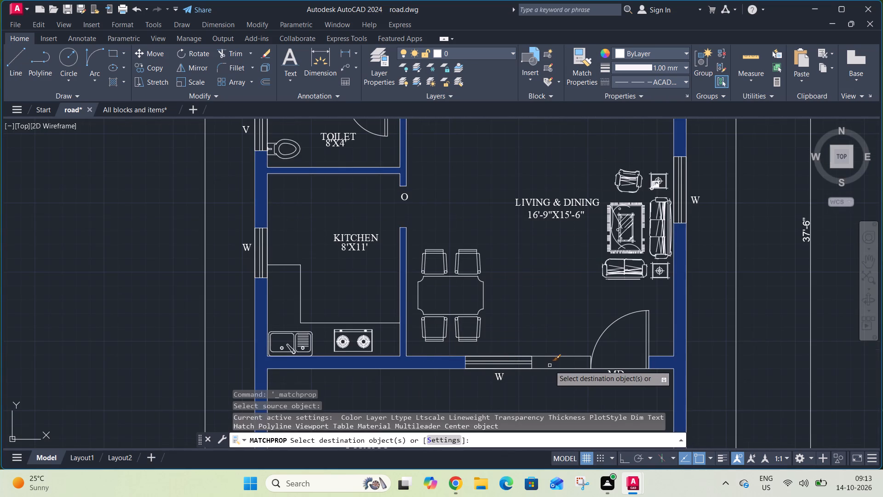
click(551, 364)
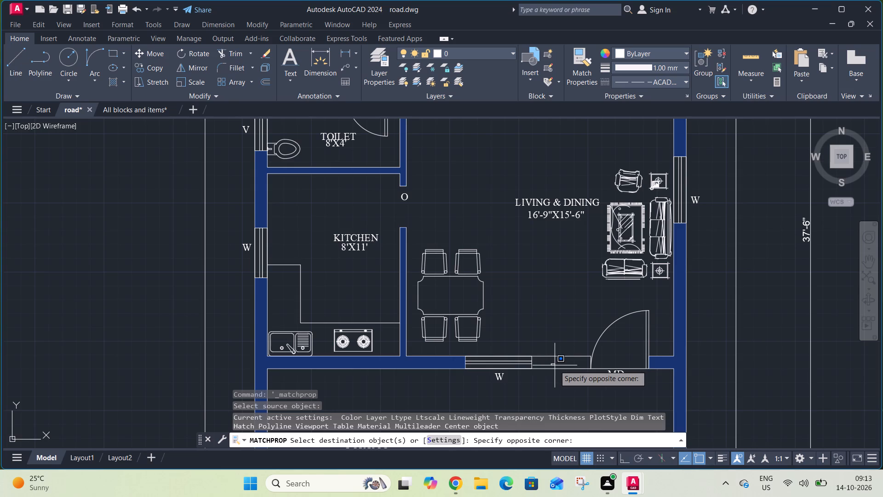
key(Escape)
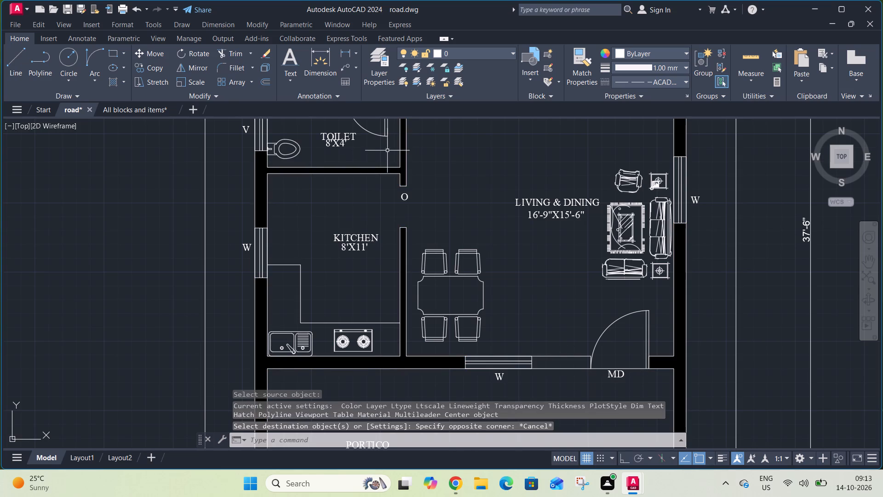
Fill the living room's front wall piece between the window and the MD door with a solid hatch in color 0,0,0.
click(115, 85)
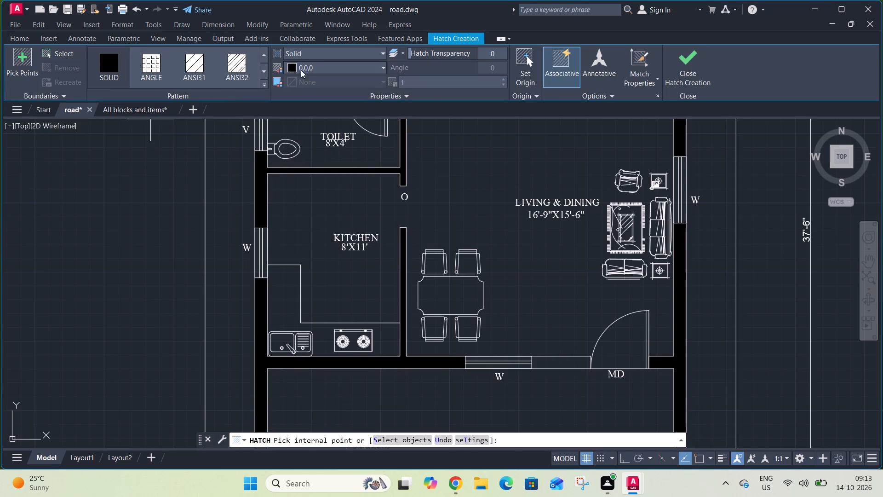
click(314, 67)
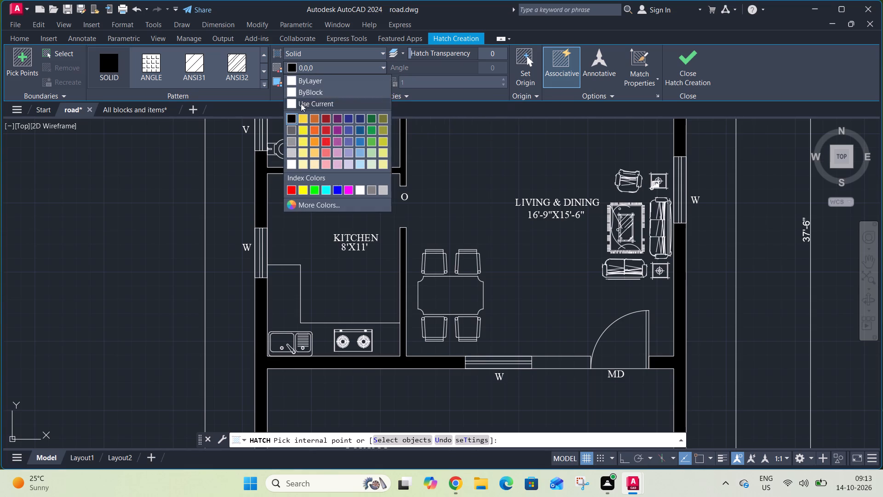
click(290, 117)
scroll(587, 371, up, 1)
click(562, 361)
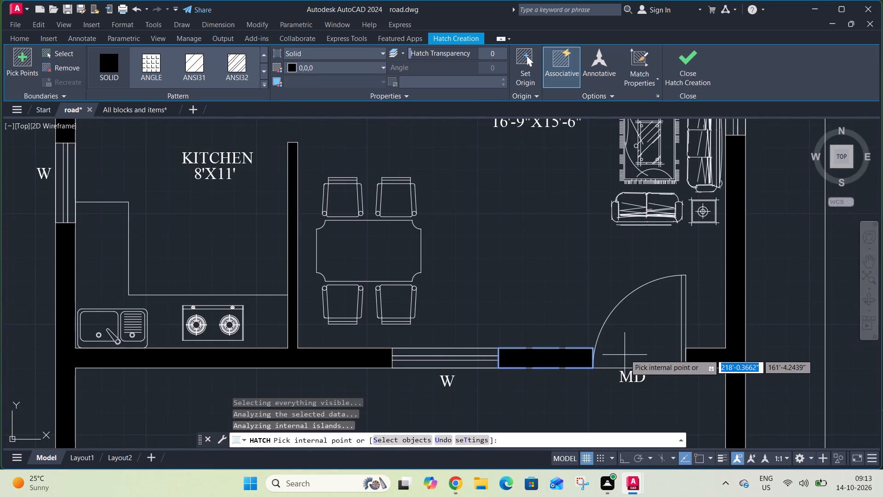
click(677, 64)
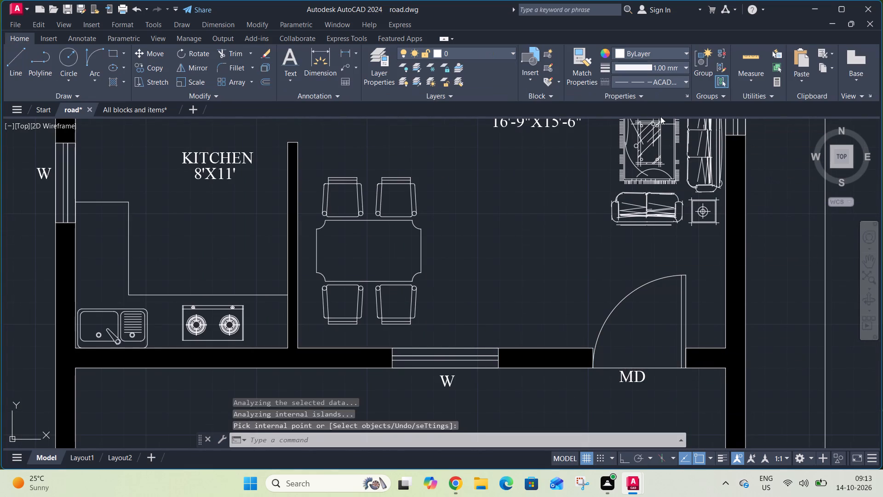
Check the wall fills, doors and windows across the plan from the bedroom and toilet down to the portico.
scroll(612, 243, down, 3)
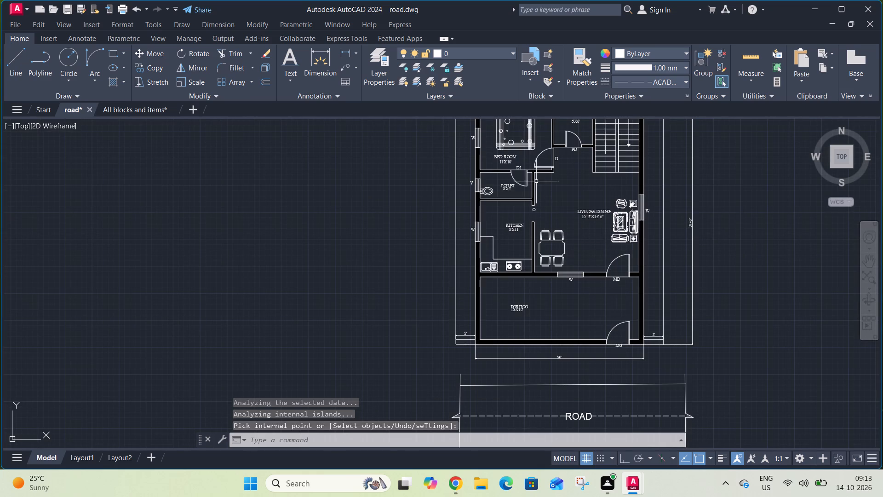
scroll(513, 165, up, 3)
middle_drag(534, 165, 396, 262)
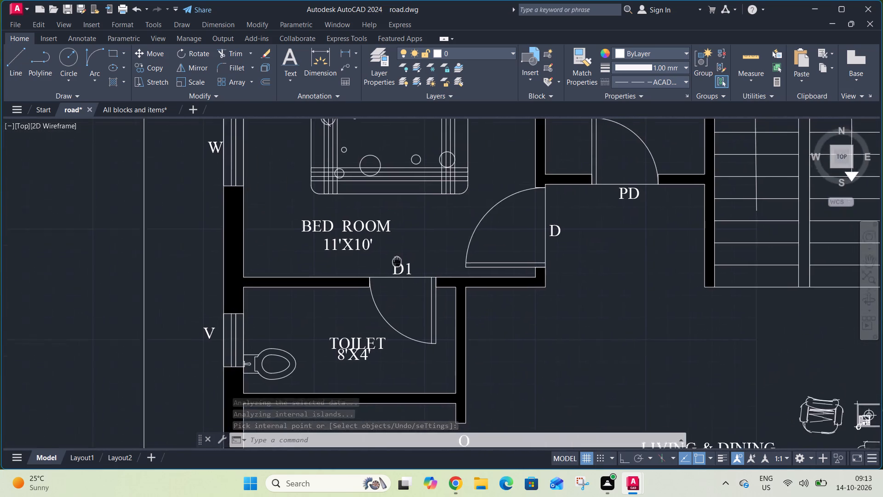
middle_drag(396, 262, 374, 290)
scroll(374, 288, down, 2)
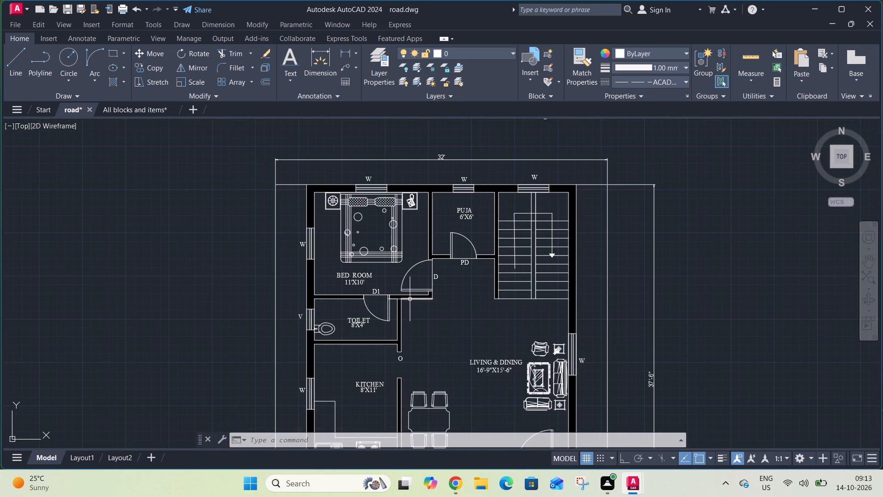
middle_drag(411, 300, 458, 204)
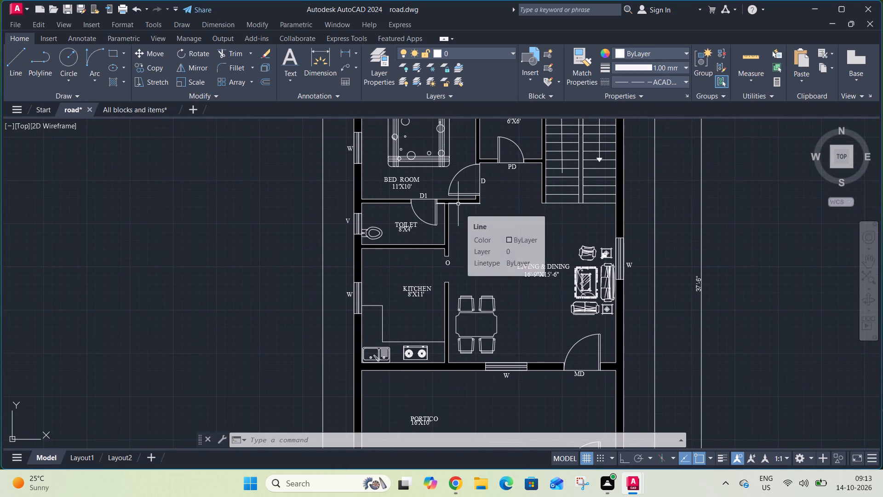
scroll(474, 221, down, 1)
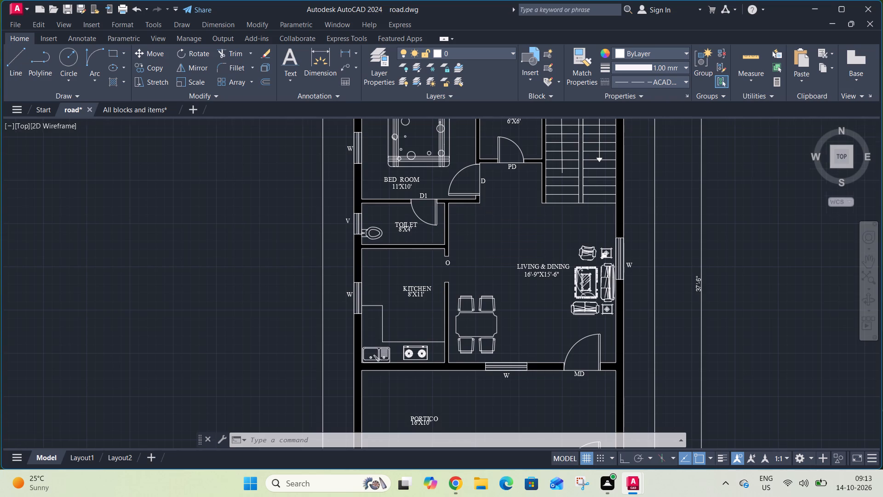
middle_drag(541, 358, 538, 344)
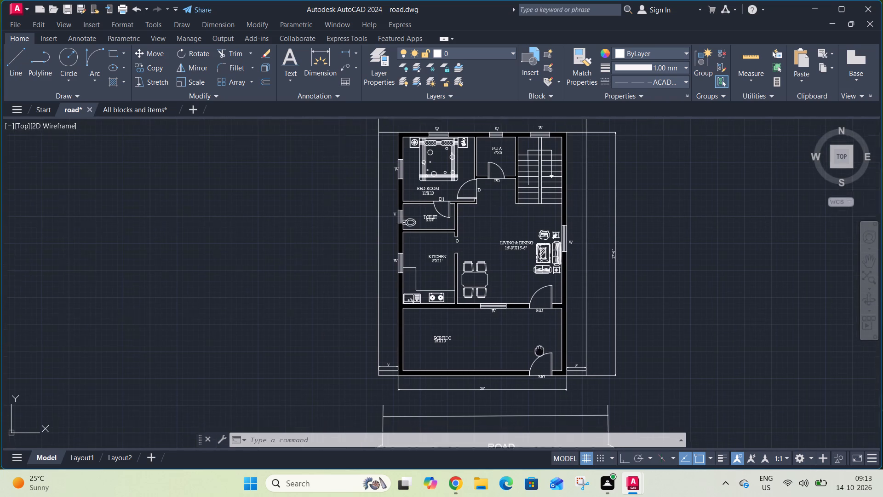
middle_drag(538, 344, 534, 331)
scroll(533, 358, up, 3)
scroll(544, 352, down, 2)
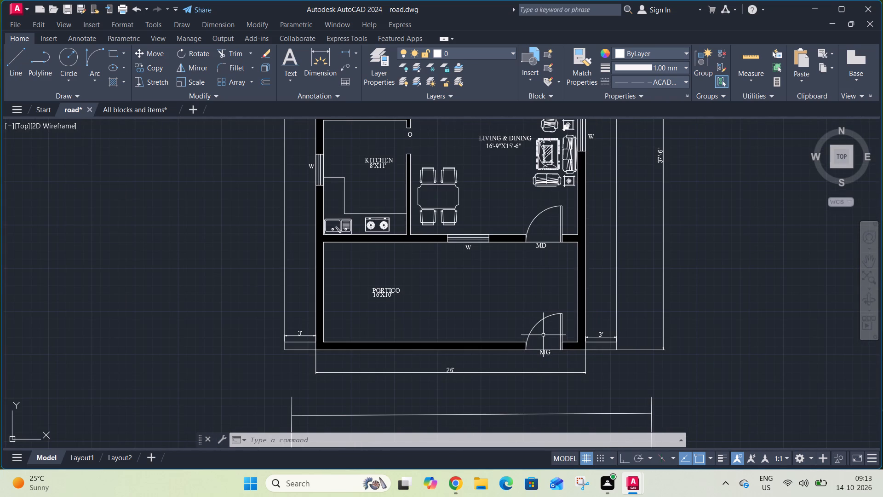
click(542, 331)
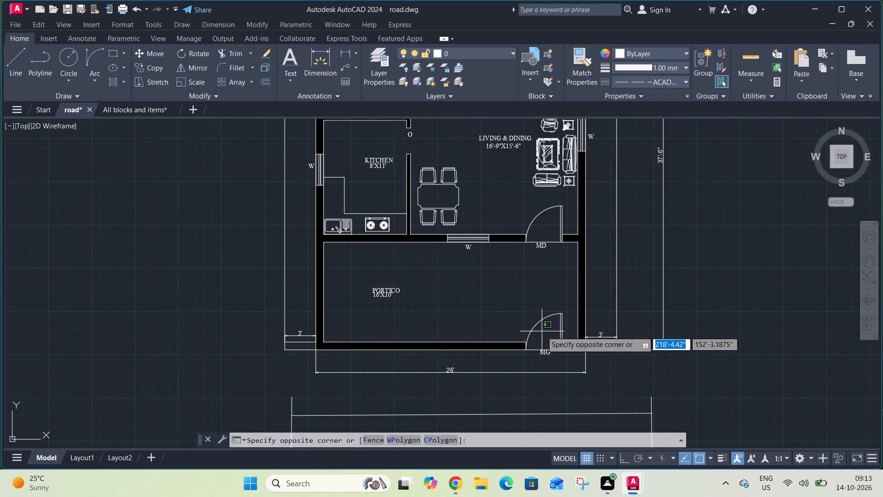
click(551, 329)
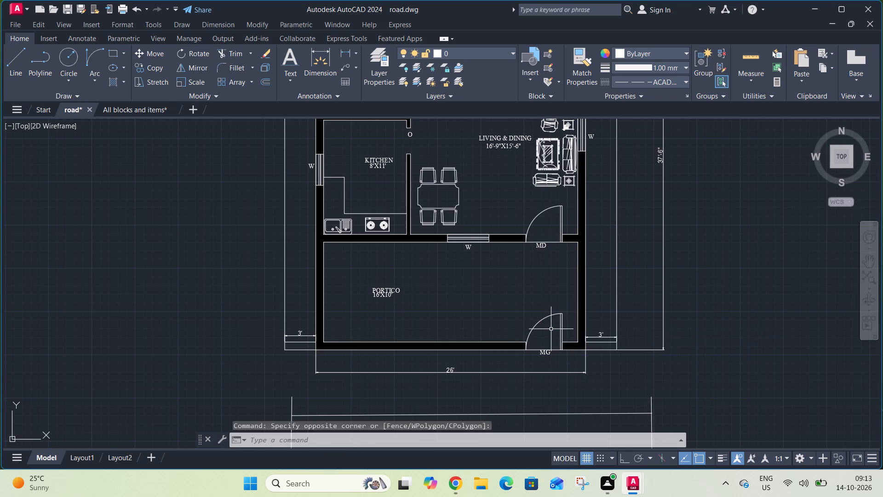
scroll(634, 296, down, 3)
middle_drag(652, 288, 601, 291)
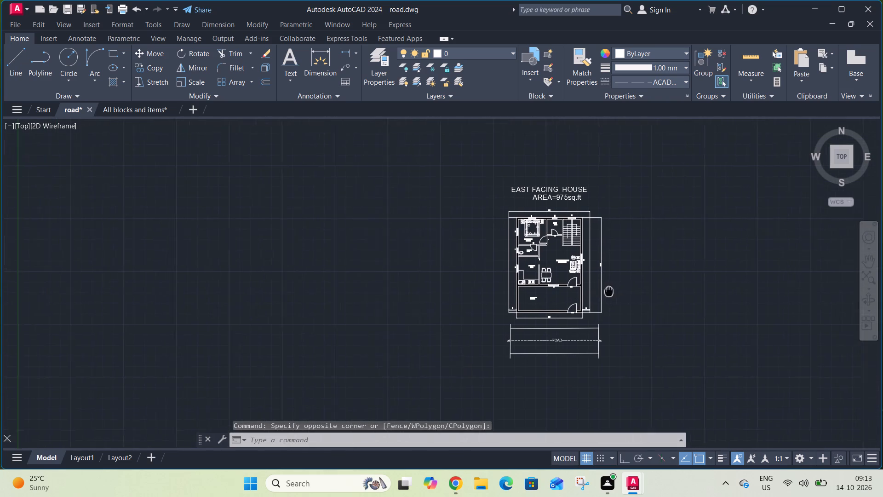
middle_drag(601, 291, 551, 293)
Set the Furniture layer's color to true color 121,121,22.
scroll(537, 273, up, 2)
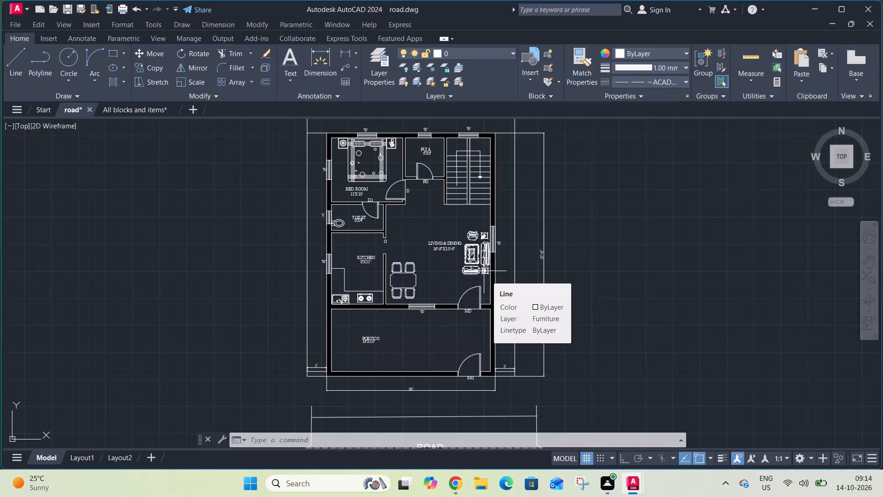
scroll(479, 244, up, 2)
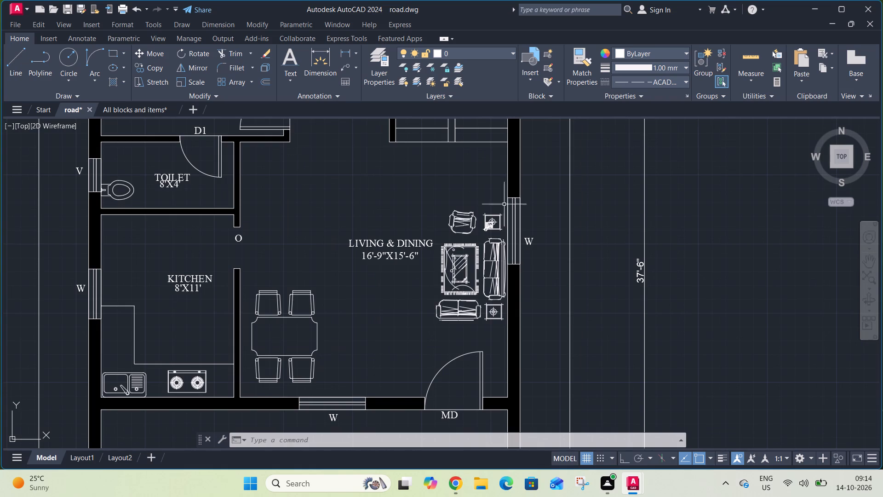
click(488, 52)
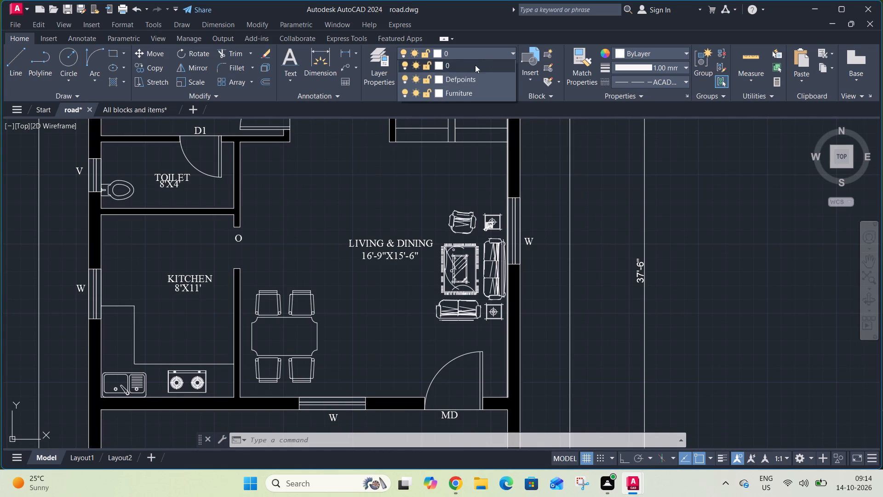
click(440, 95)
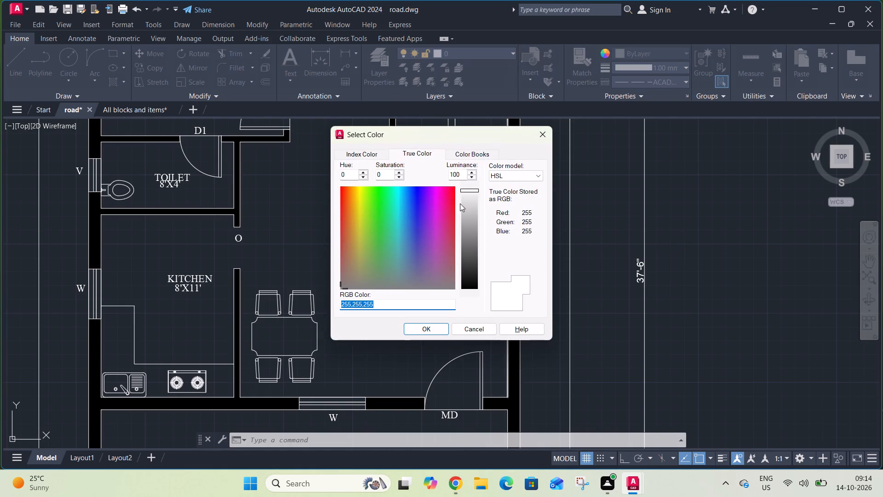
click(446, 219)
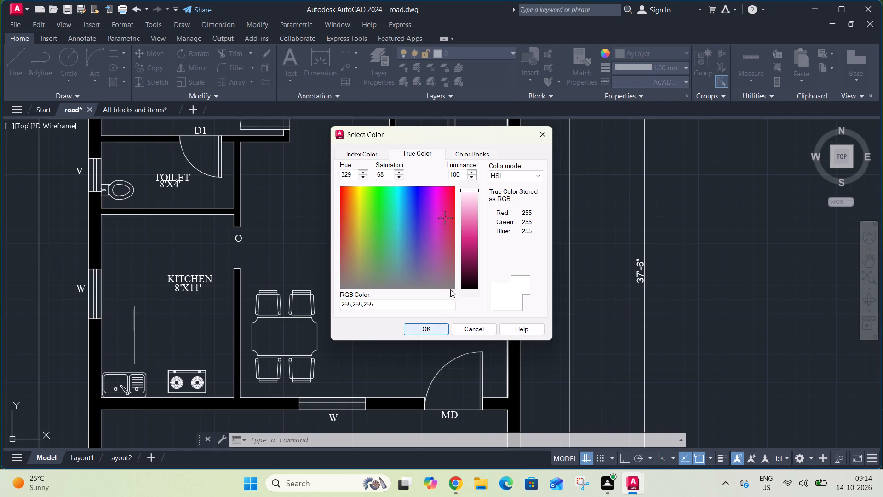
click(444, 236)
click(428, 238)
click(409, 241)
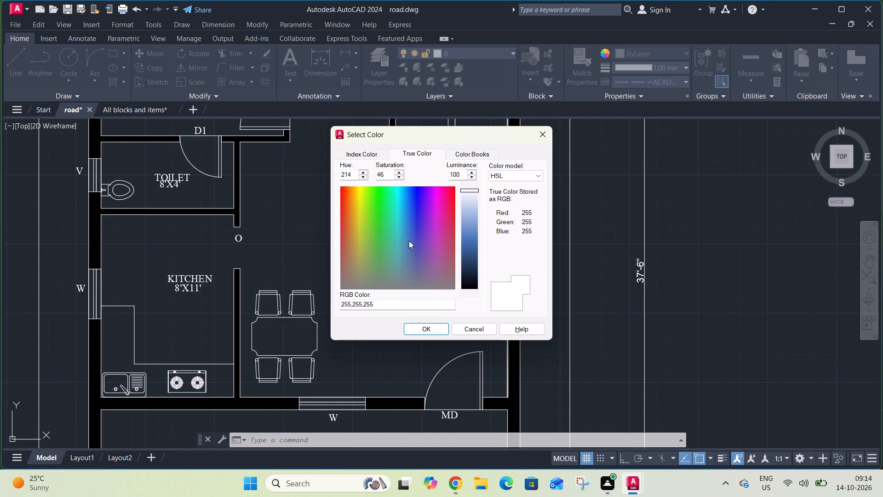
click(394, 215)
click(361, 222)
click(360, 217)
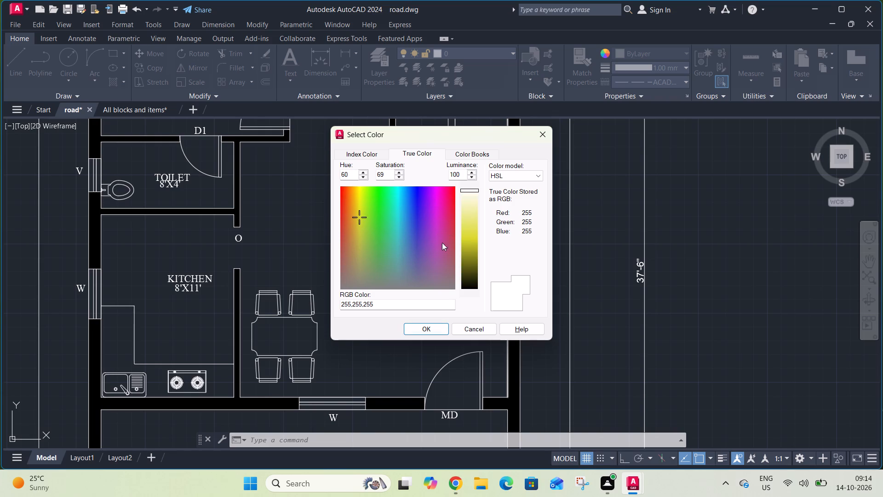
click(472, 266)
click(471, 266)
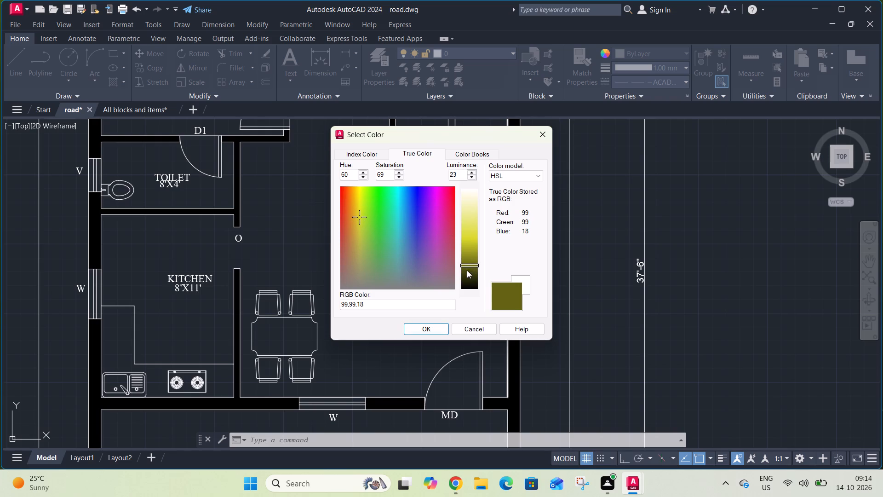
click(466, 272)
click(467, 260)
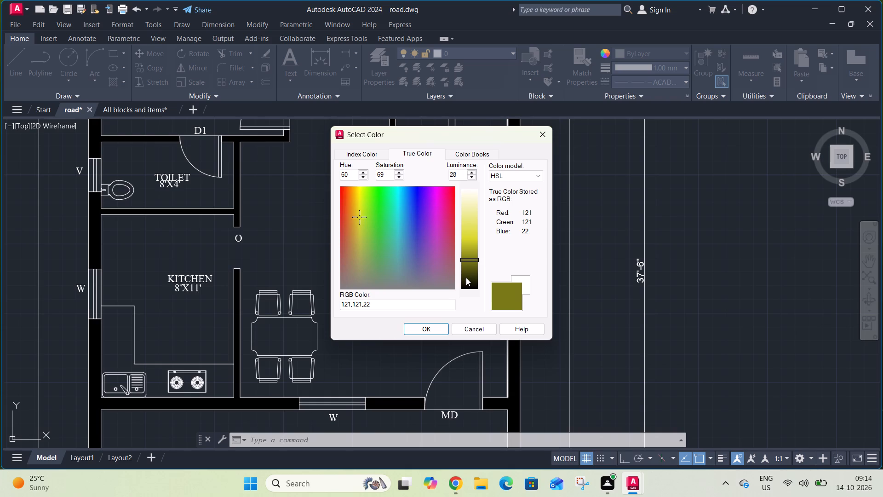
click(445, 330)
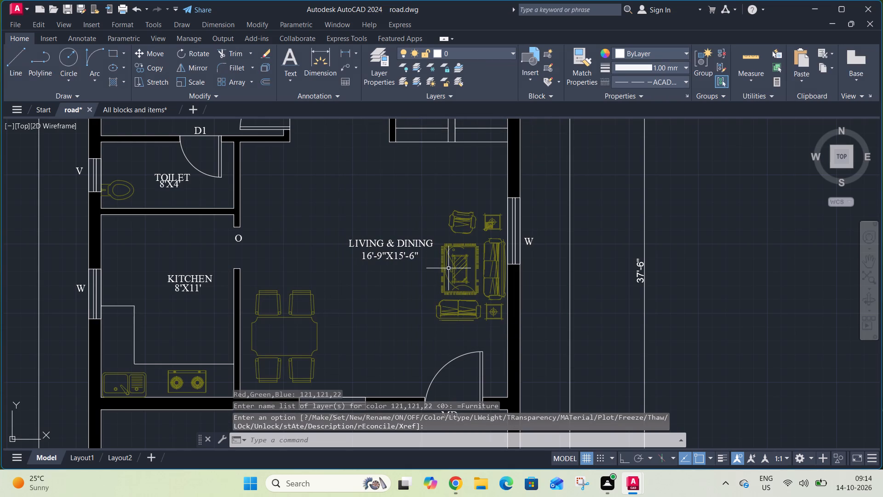
Make Furniture the current layer and set its color to index color 161.
click(470, 55)
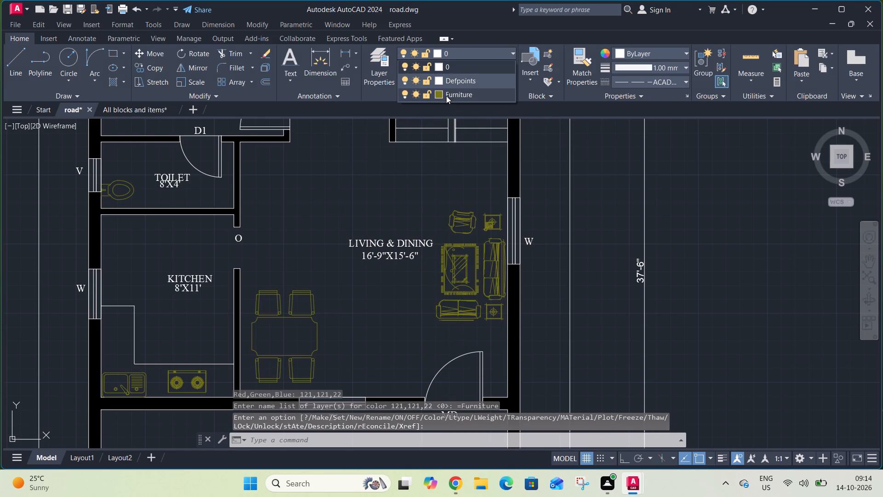
click(443, 94)
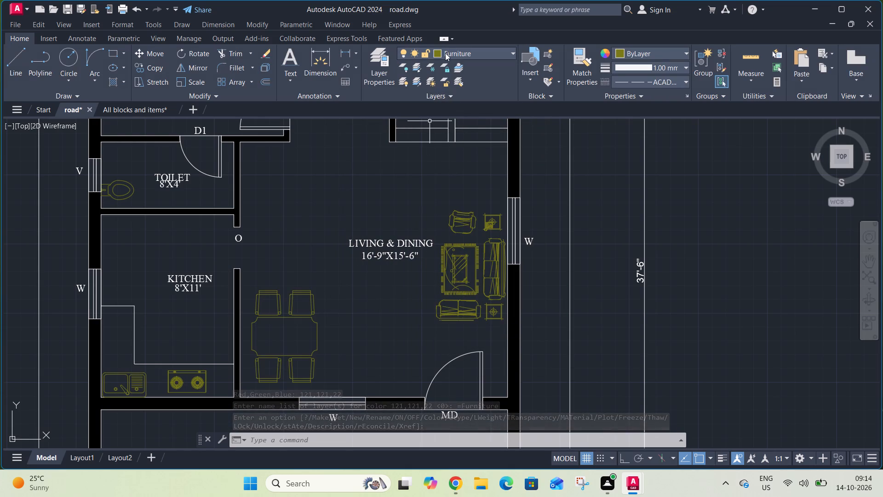
click(445, 53)
click(438, 93)
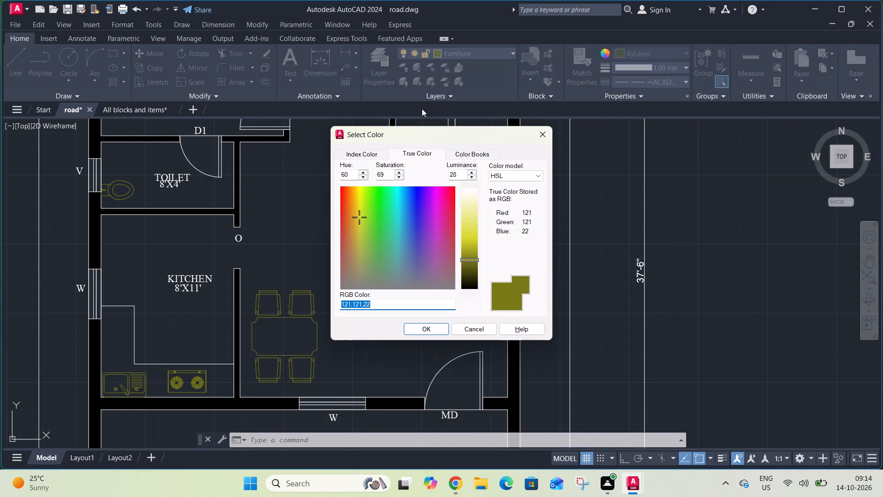
click(369, 154)
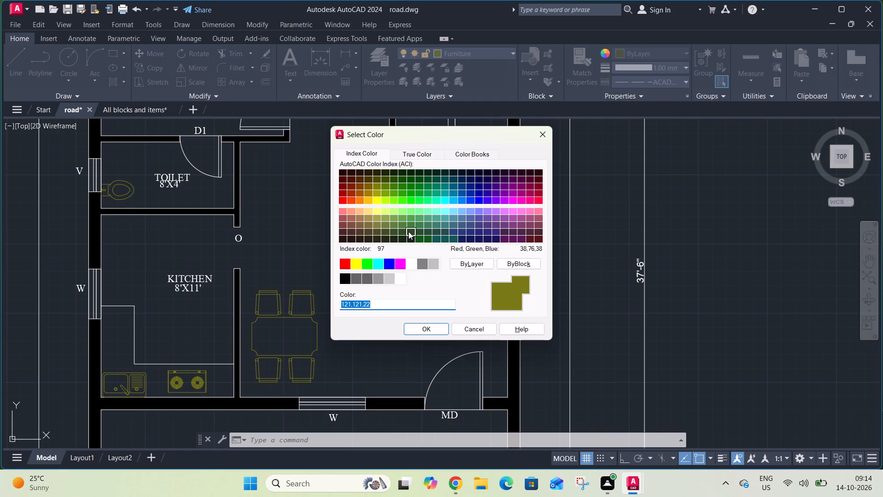
click(470, 212)
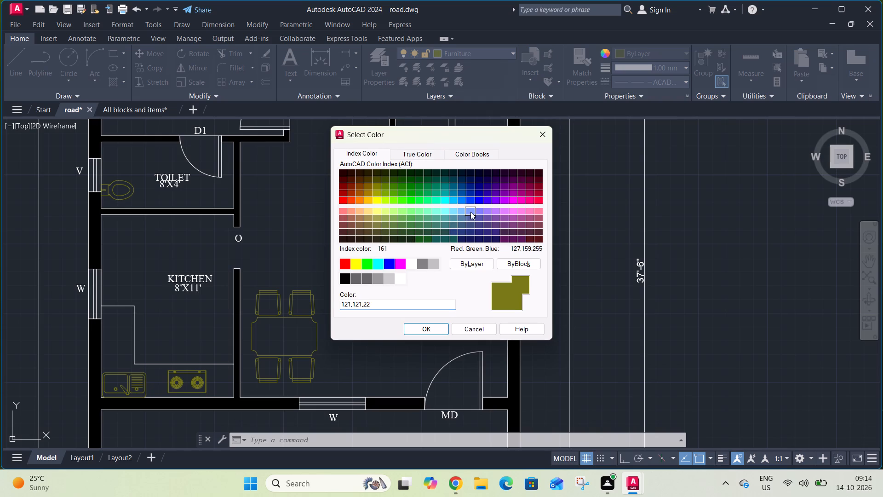
click(431, 325)
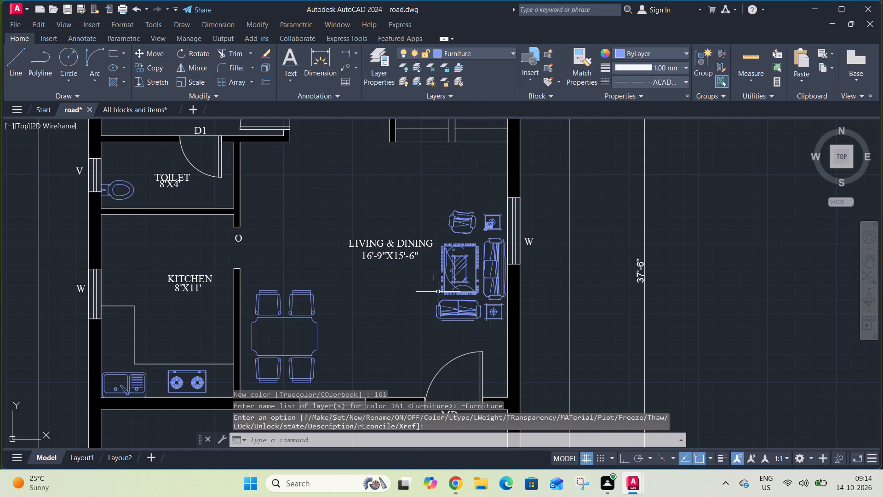
Examine the whole plan with its recolored furniture, including the puja room label and the rear rooms.
scroll(445, 285, down, 3)
scroll(419, 213, up, 3)
scroll(419, 213, down, 3)
click(419, 212)
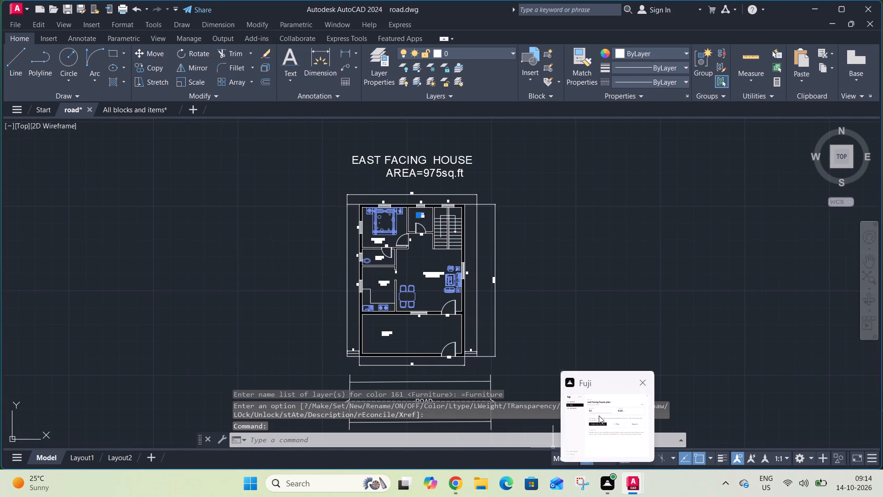
click(620, 448)
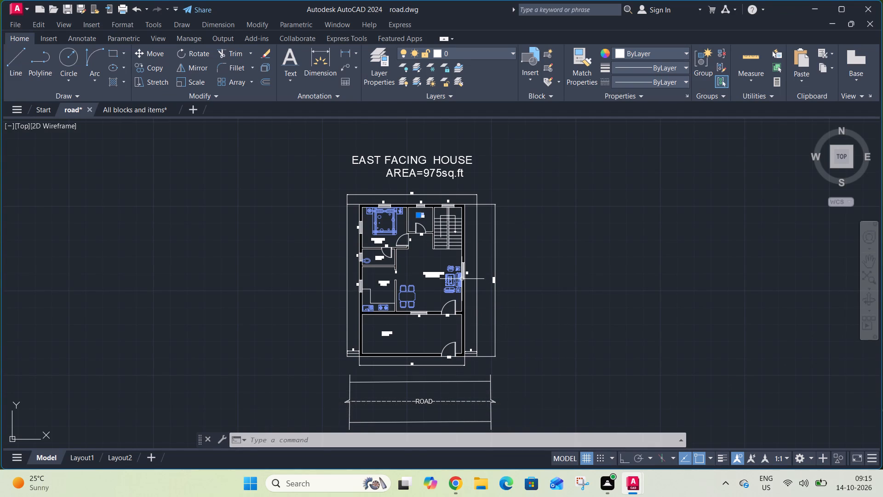
scroll(431, 270, up, 2)
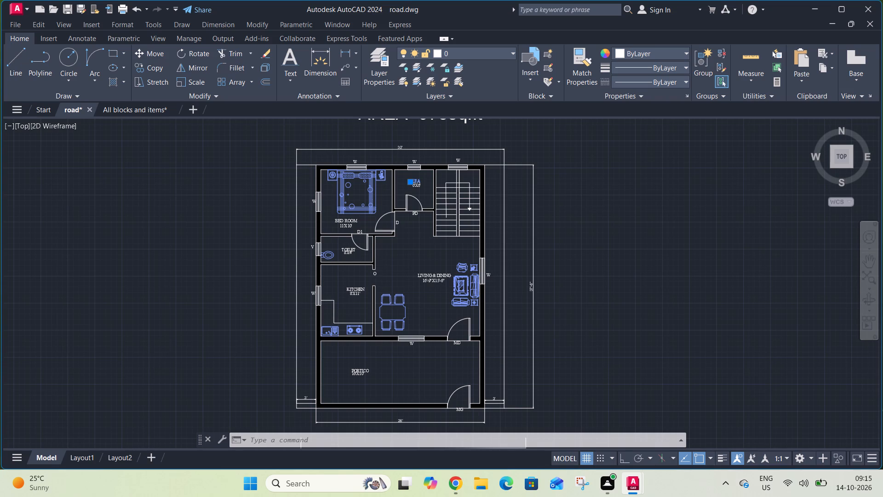
middle_drag(431, 270, 468, 393)
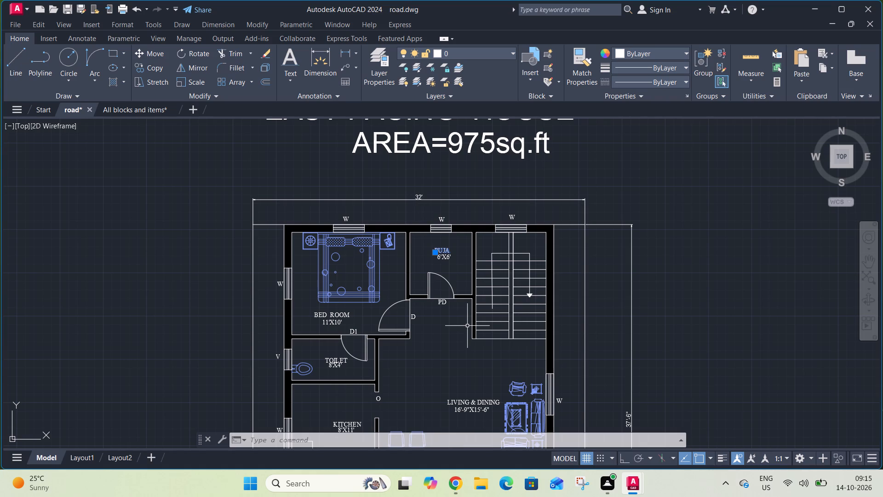
middle_drag(682, 329, 546, 294)
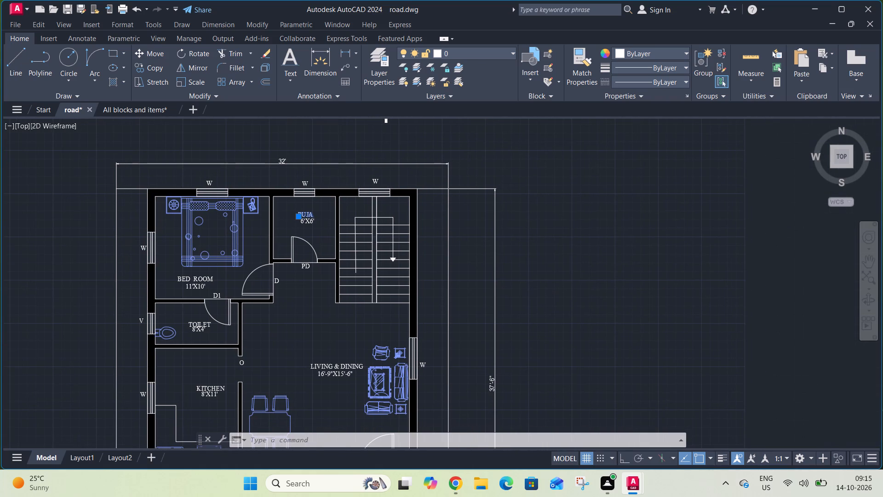
Examine the whole plan and the end of the 32' overall dimension above the bedroom corner.
scroll(546, 294, down, 1)
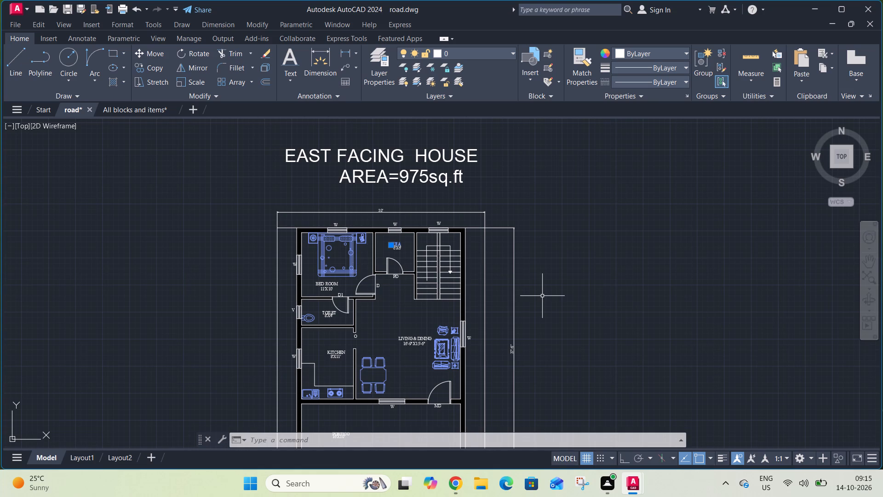
scroll(542, 296, down, 2)
middle_drag(542, 296, 503, 289)
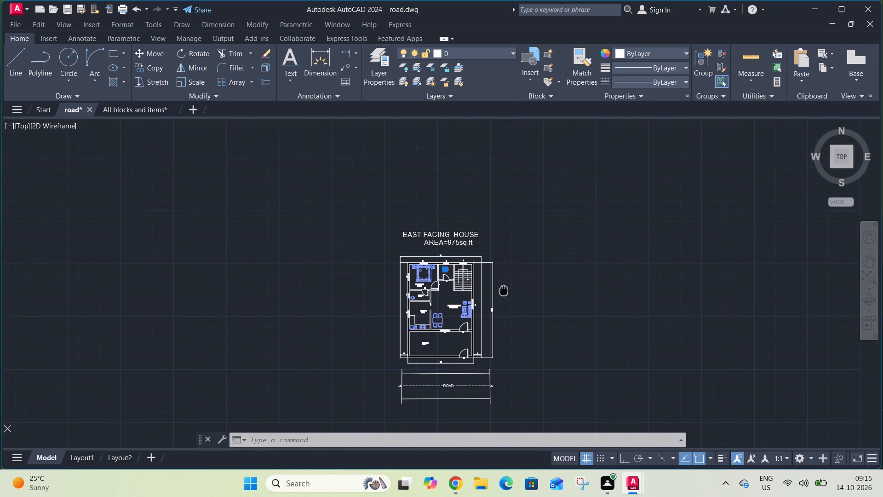
middle_drag(503, 289, 501, 289)
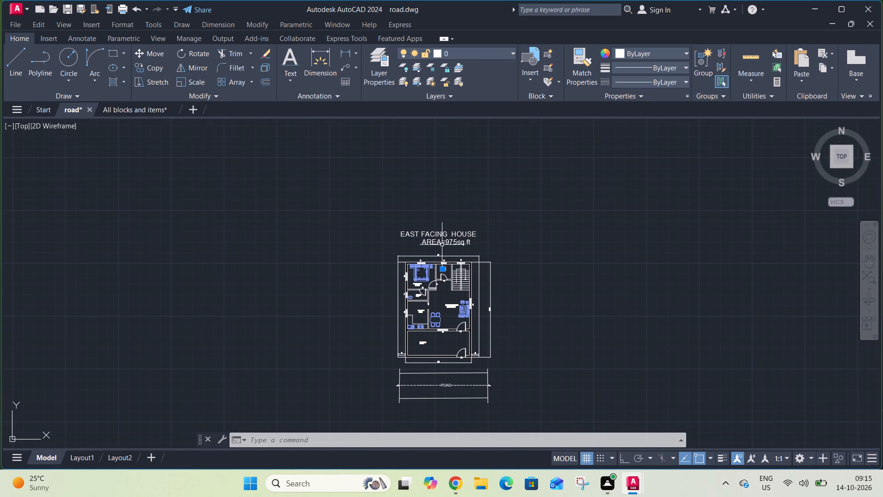
scroll(394, 259, up, 1)
middle_drag(394, 259, 370, 242)
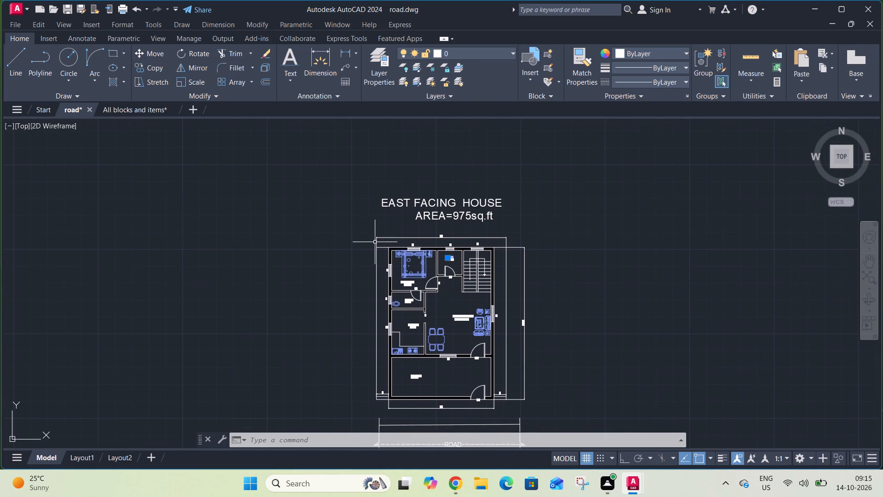
scroll(377, 241, up, 4)
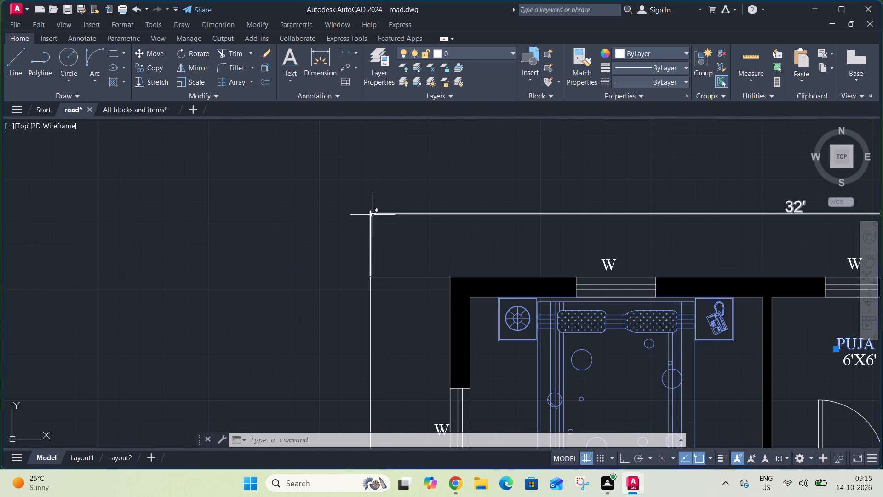
scroll(373, 215, down, 1)
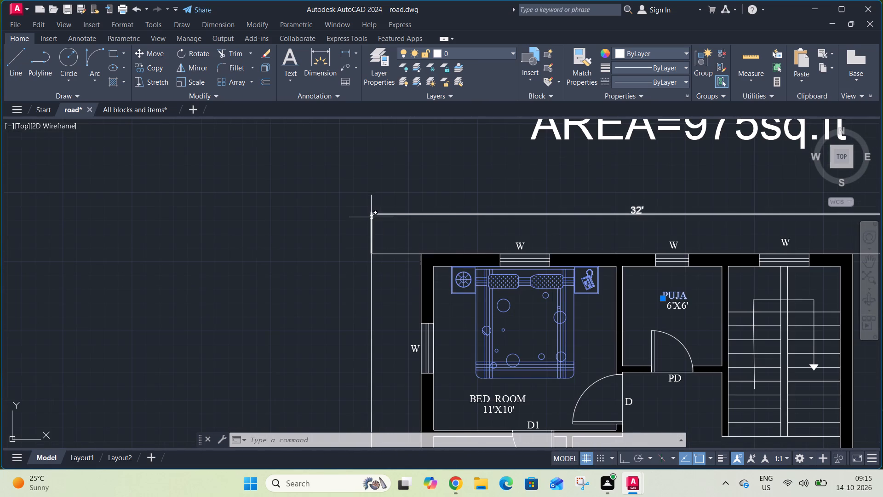
scroll(376, 199, down, 1)
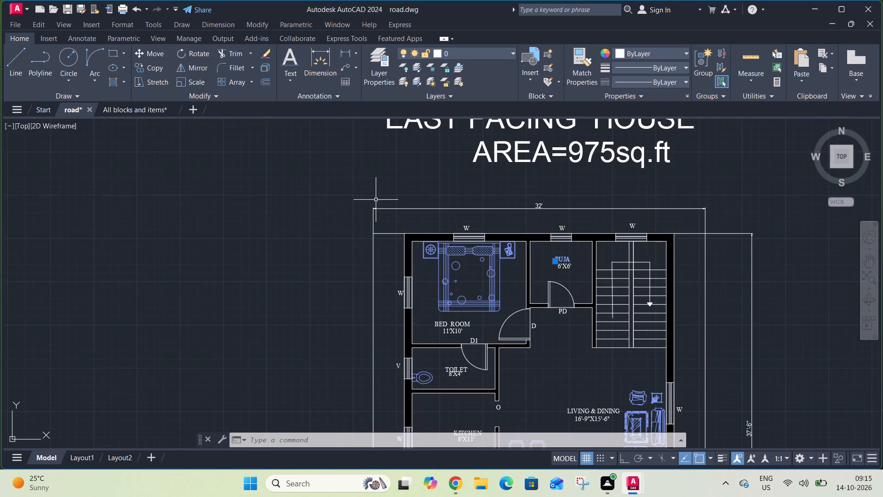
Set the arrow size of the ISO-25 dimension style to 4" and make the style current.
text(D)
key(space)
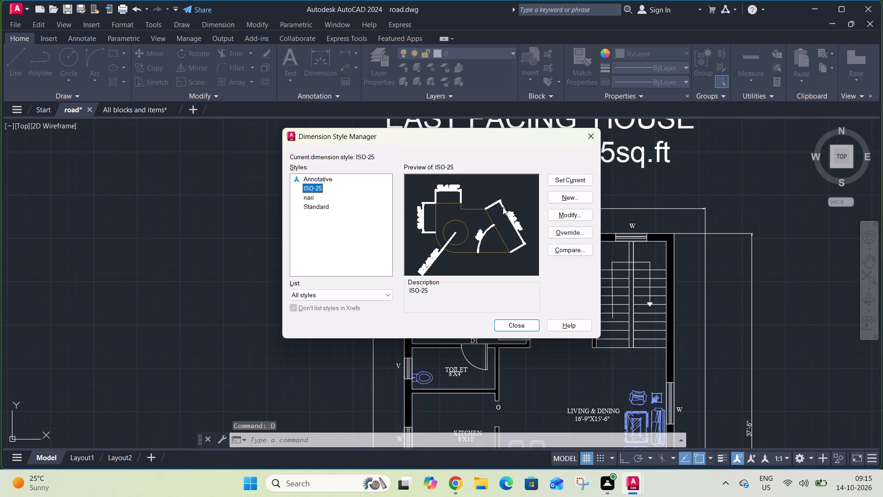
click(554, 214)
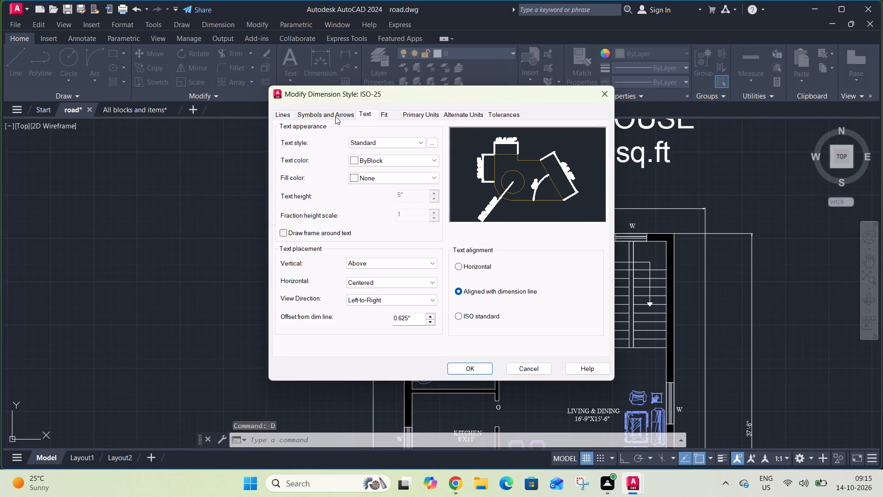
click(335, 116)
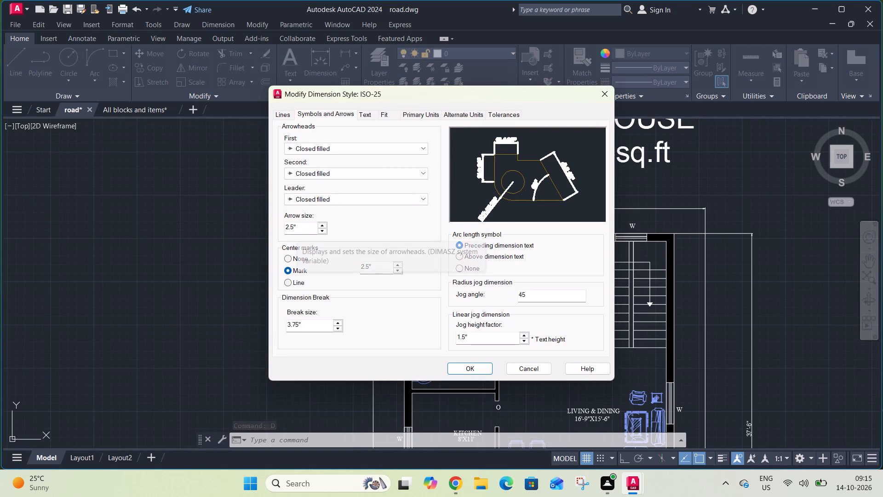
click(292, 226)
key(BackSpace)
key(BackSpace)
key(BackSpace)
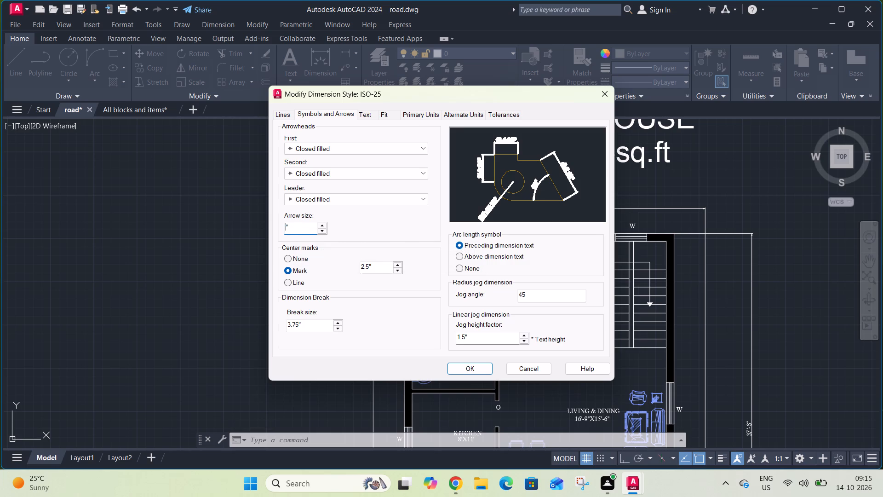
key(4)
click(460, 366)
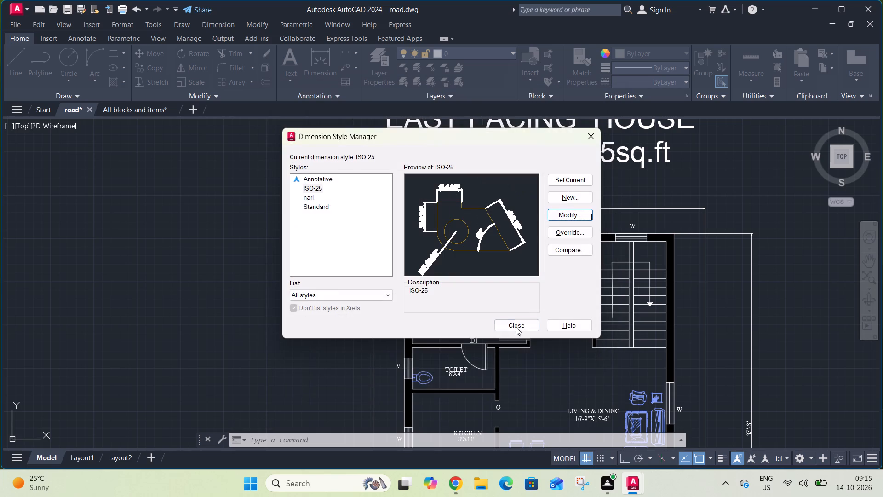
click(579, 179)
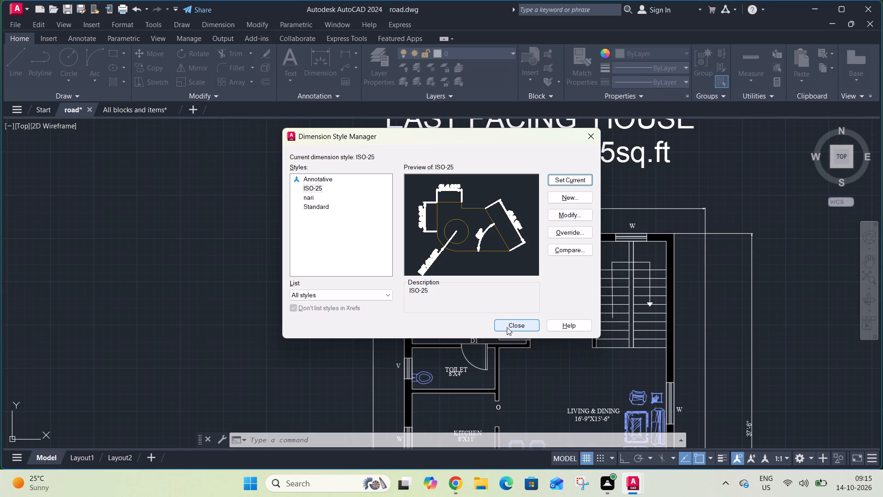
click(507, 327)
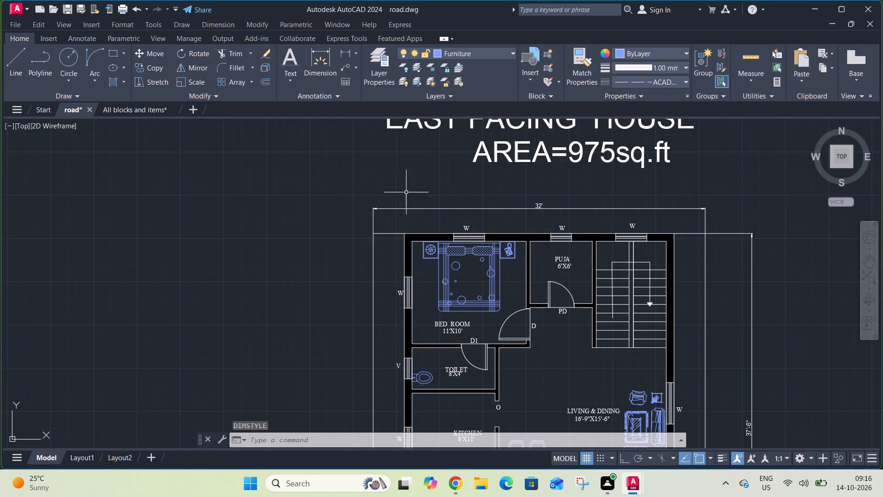
Check the arrowhead's length on the 32' dimension with a temporary linear dimension, without placing it.
scroll(386, 205, up, 3)
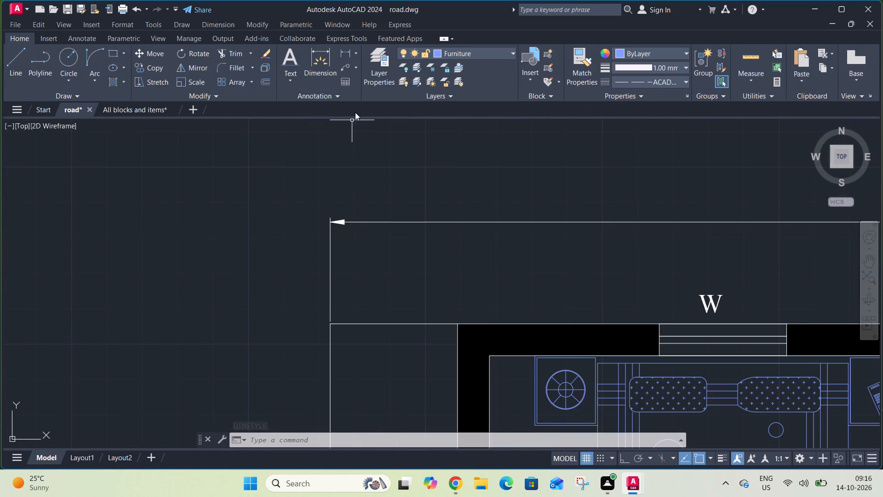
click(342, 50)
scroll(336, 218, up, 2)
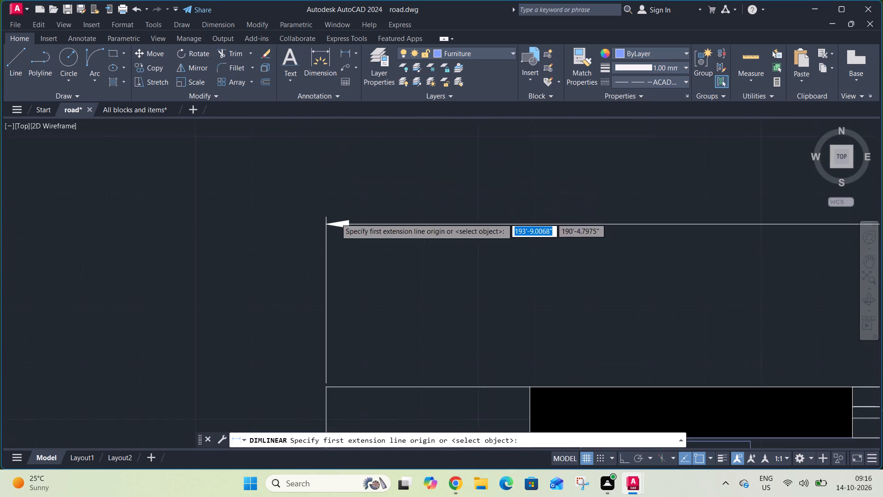
click(318, 227)
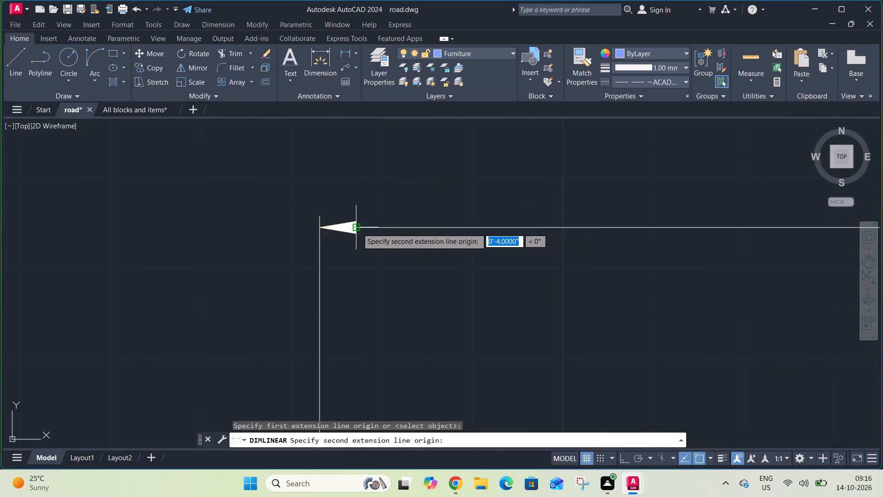
click(357, 228)
key(Escape)
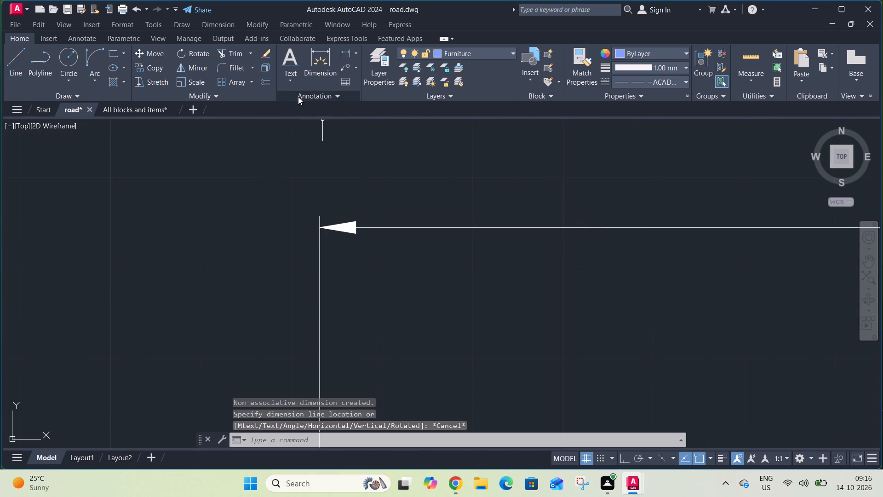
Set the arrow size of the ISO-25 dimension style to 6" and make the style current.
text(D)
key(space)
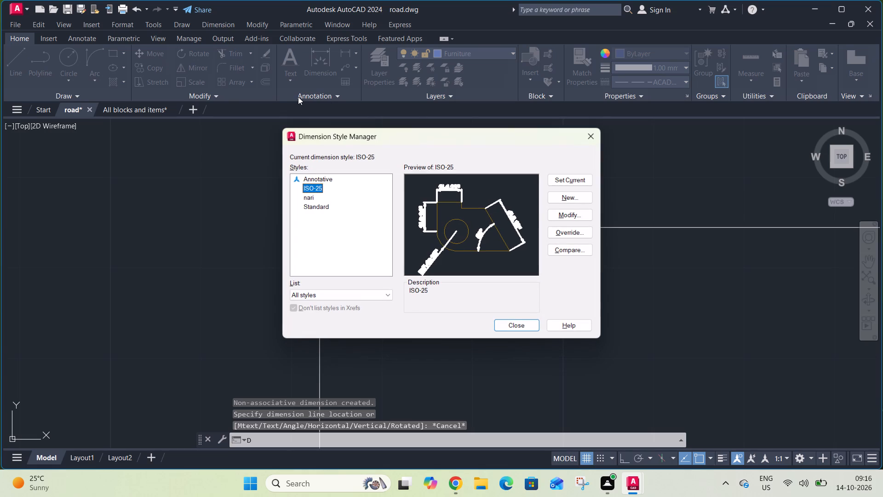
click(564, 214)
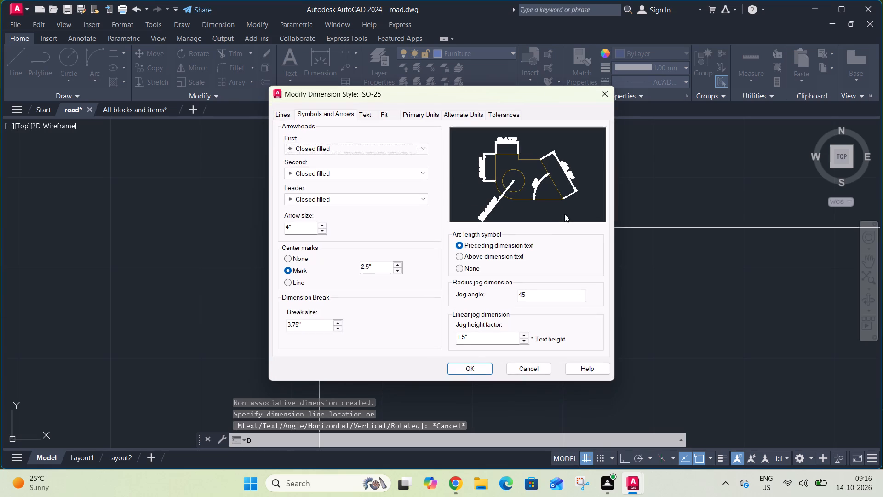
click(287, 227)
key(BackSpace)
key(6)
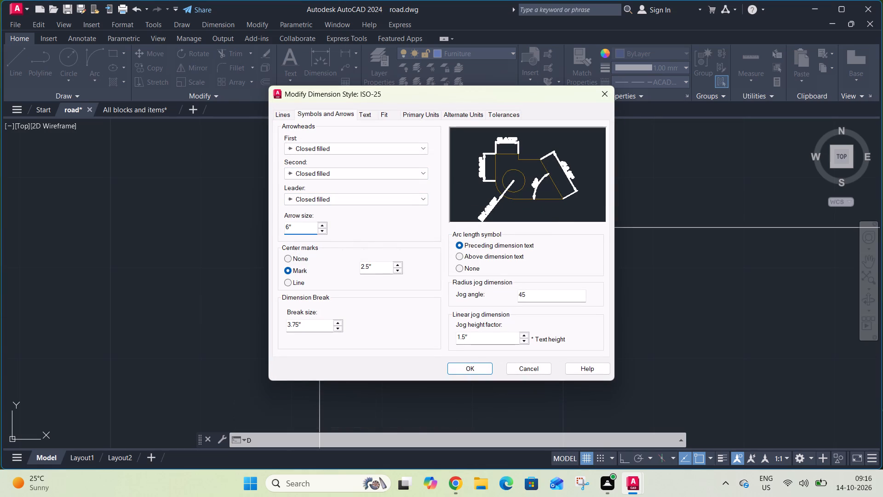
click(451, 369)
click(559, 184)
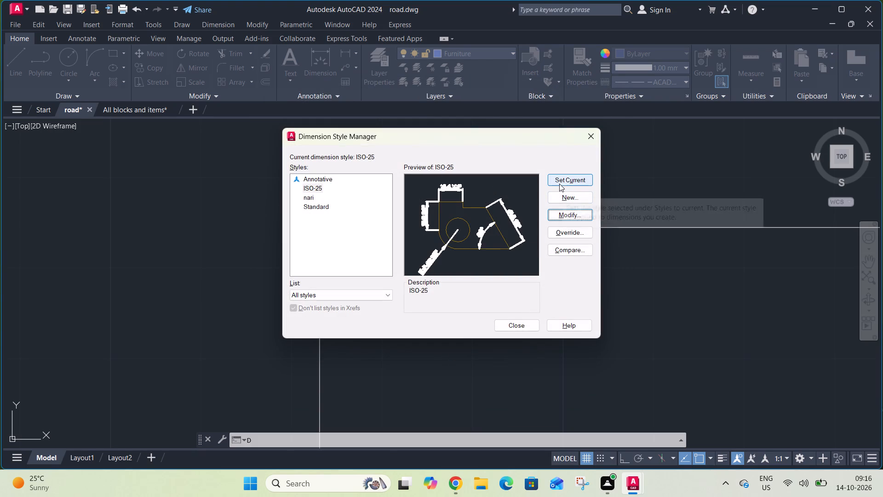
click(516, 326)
Set the arrow size of the ISO-25 dimension style to 9" and make the style current.
scroll(486, 292, down, 5)
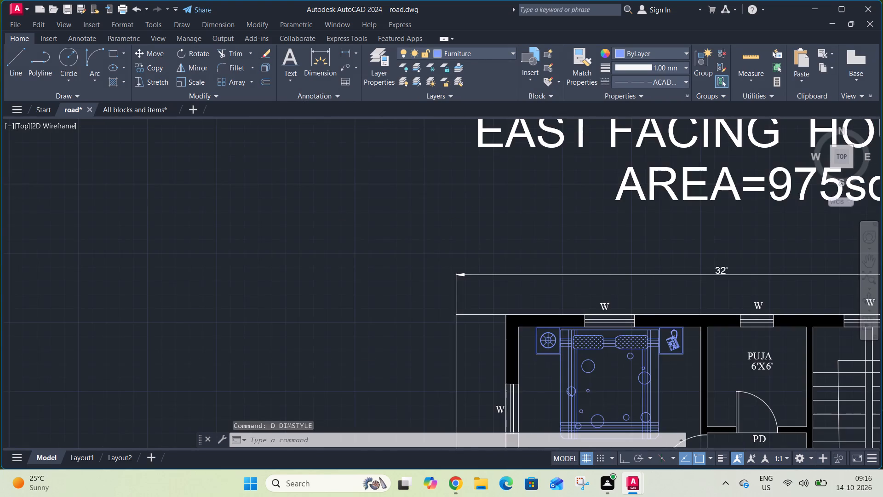
scroll(481, 278, down, 1)
middle_drag(583, 297, 542, 271)
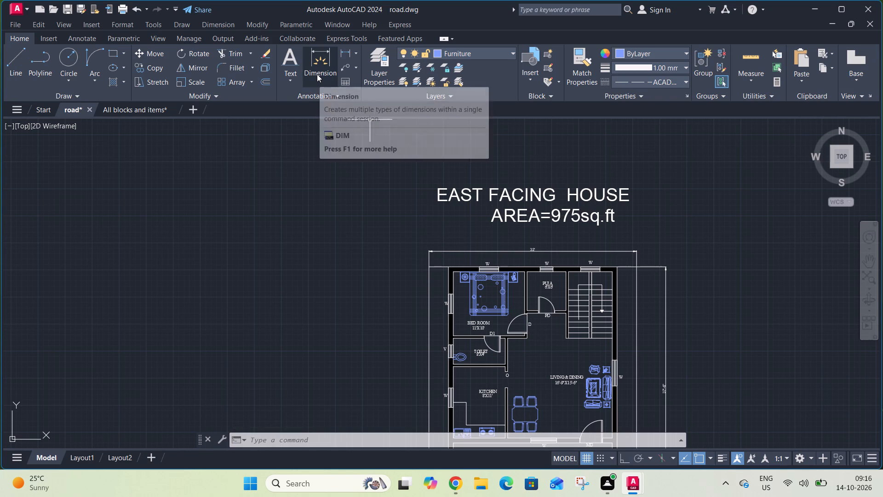
text(D)
key(space)
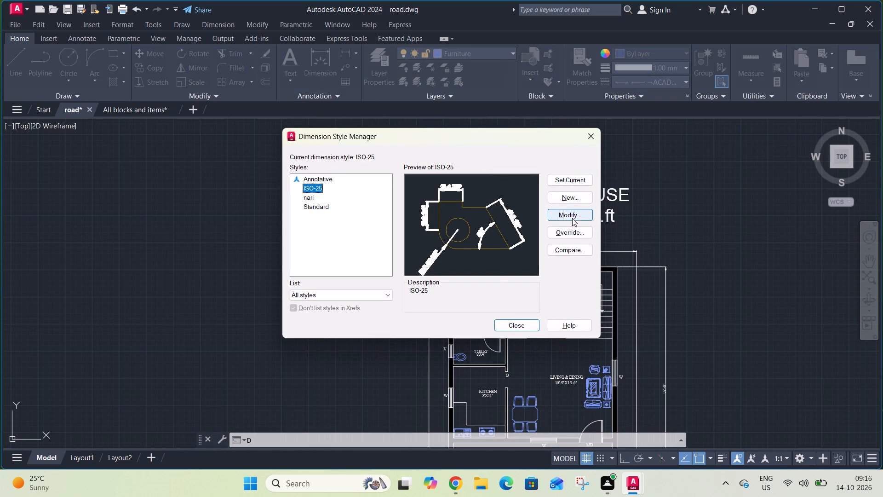
click(572, 218)
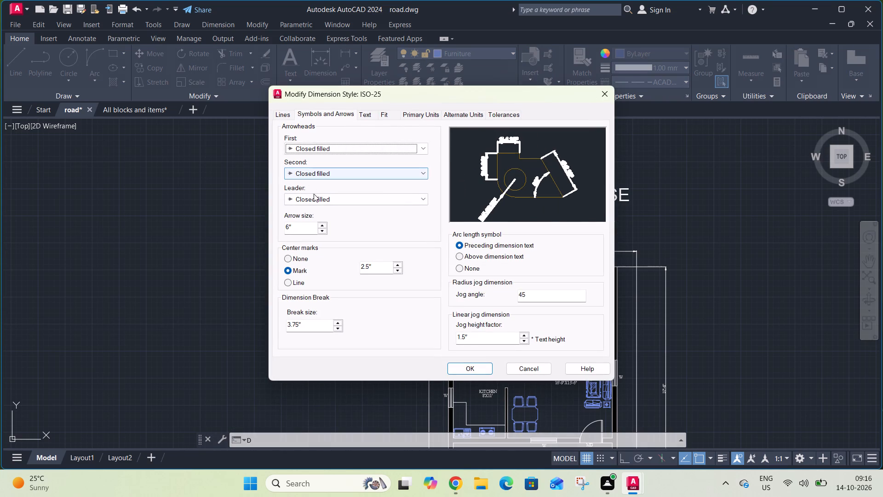
click(287, 226)
click(288, 226)
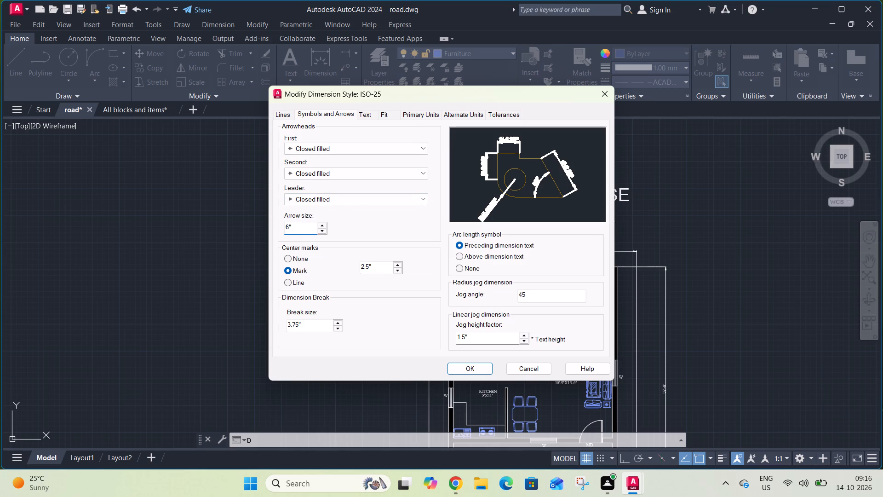
key(BackSpace)
key(9)
click(476, 367)
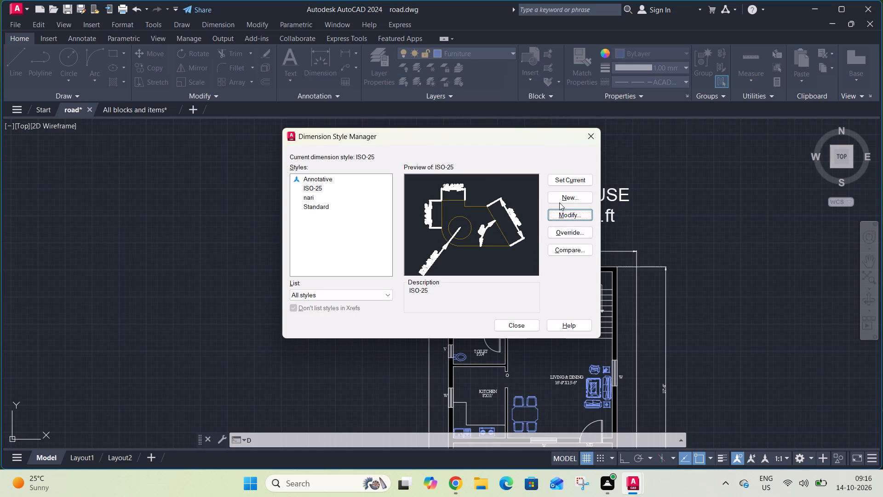
click(566, 174)
click(521, 324)
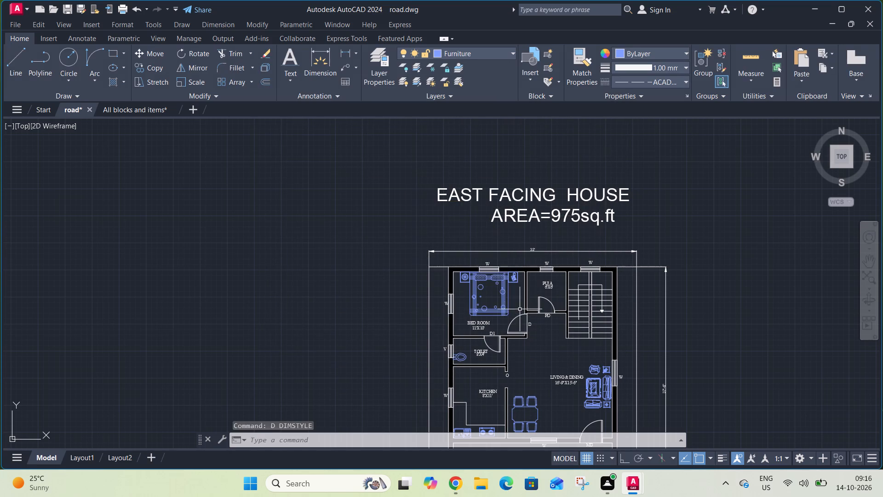
Examine the dimension arrowheads around the plan, especially the 3' and 26' dimensions by the portico.
scroll(435, 250, up, 2)
scroll(435, 248, down, 2)
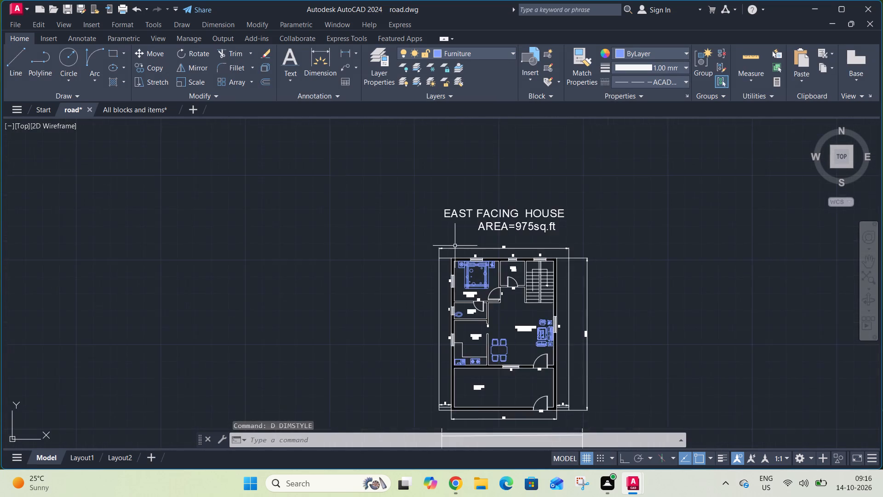
scroll(456, 246, down, 2)
scroll(453, 342, up, 3)
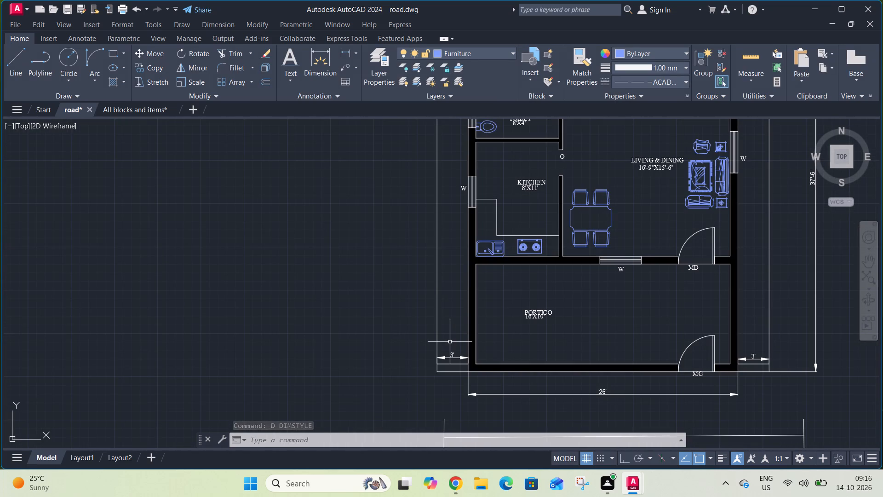
scroll(484, 335, down, 1)
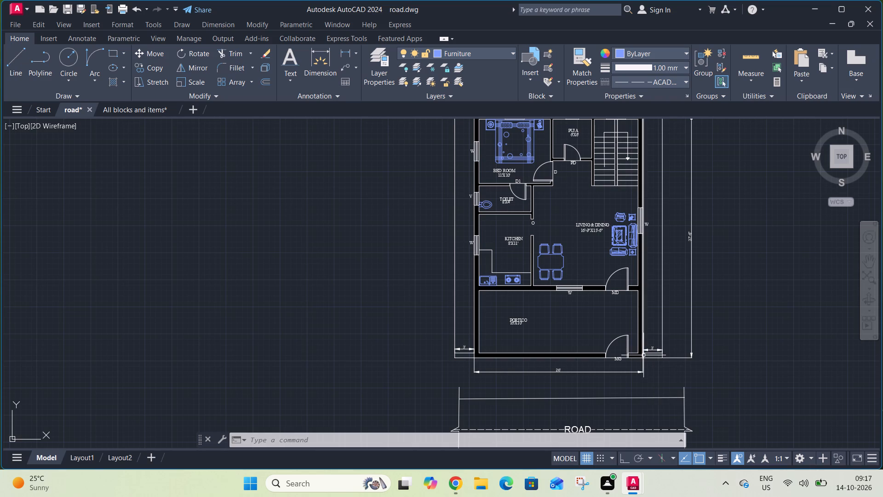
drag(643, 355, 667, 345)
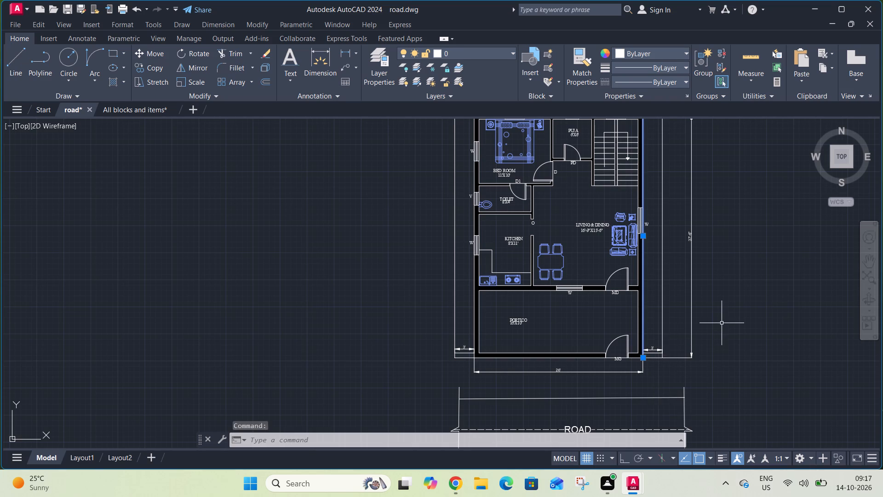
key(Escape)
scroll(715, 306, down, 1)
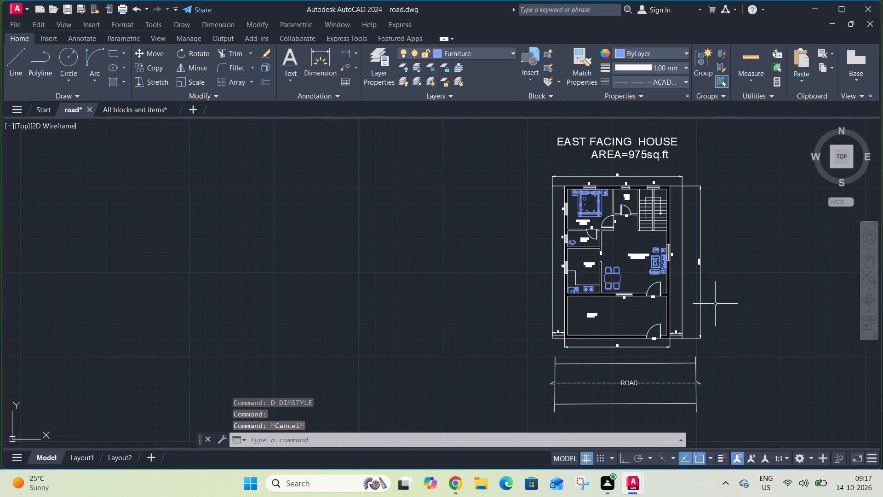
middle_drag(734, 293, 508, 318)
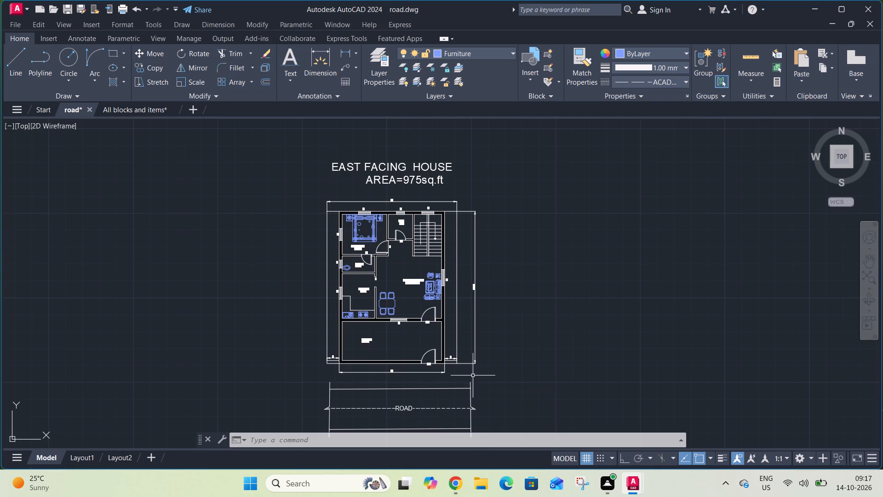
Trim the short overhang of the road's upper edge line beyond the vertical break line at its east end.
scroll(470, 395, up, 4)
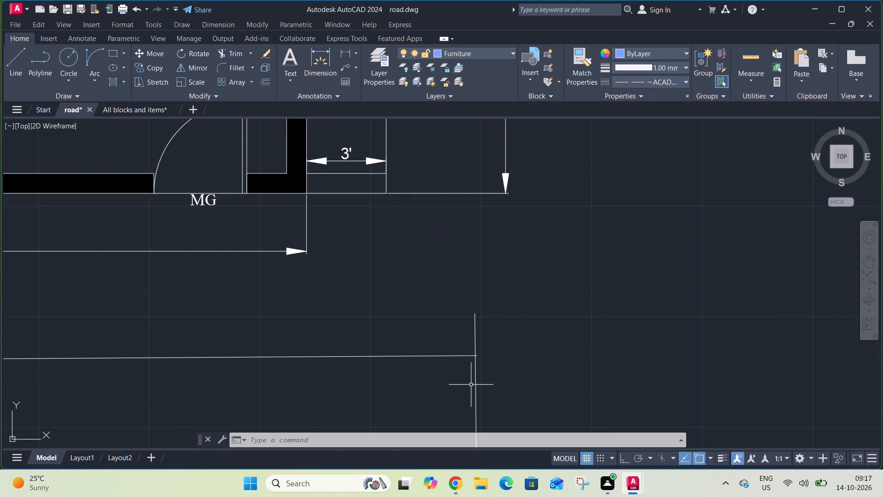
text(TR)
key(space)
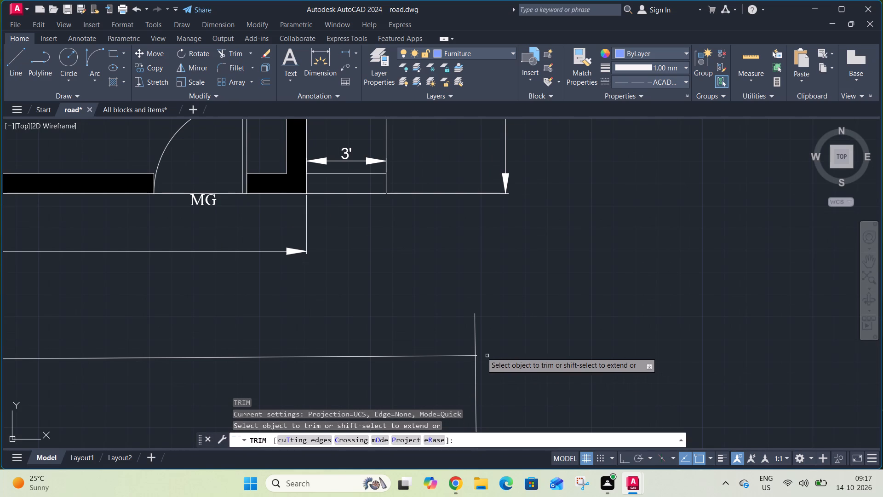
click(477, 356)
scroll(501, 316, down, 4)
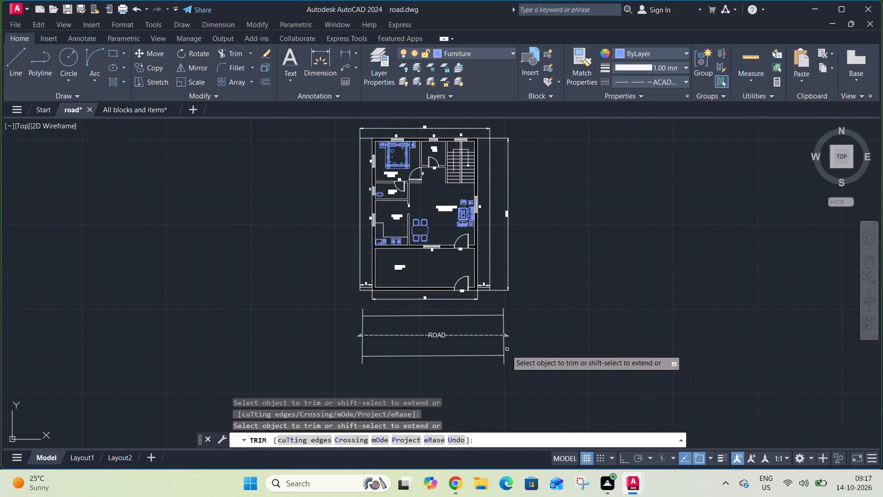
scroll(505, 353, up, 3)
scroll(514, 356, down, 3)
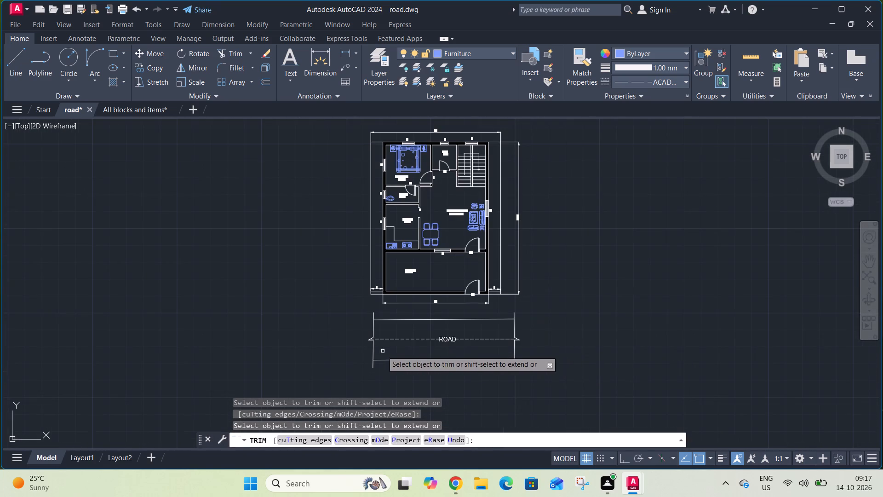
scroll(368, 350, up, 3)
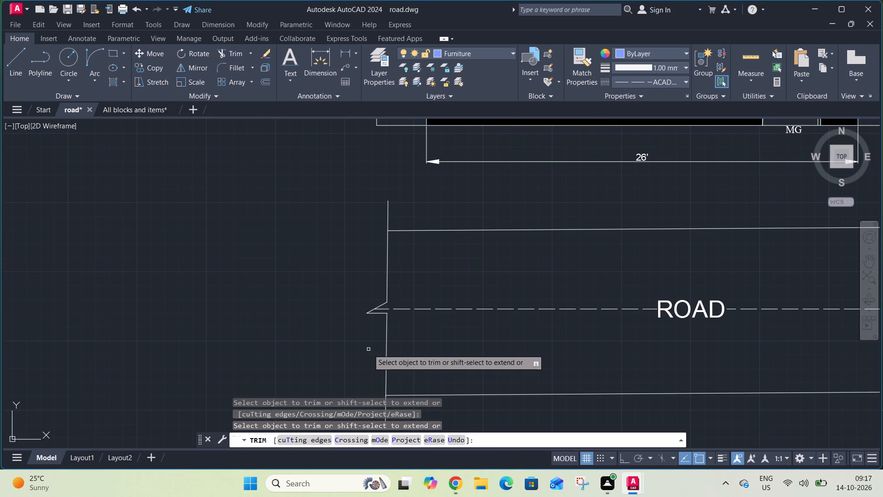
key(Escape)
Move the 16'X10' size text lower in the portico so it sits centred beneath the PORTICO label without overlapping it.
scroll(369, 349, down, 3)
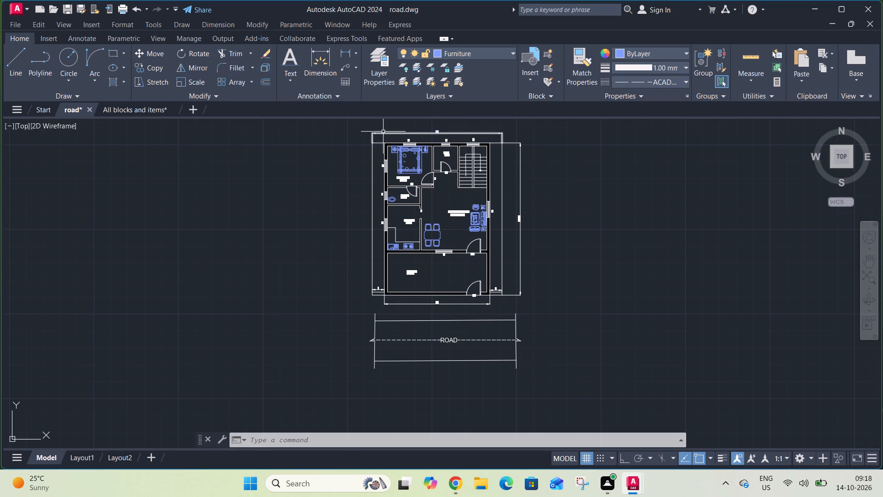
scroll(385, 133, up, 2)
scroll(385, 143, down, 1)
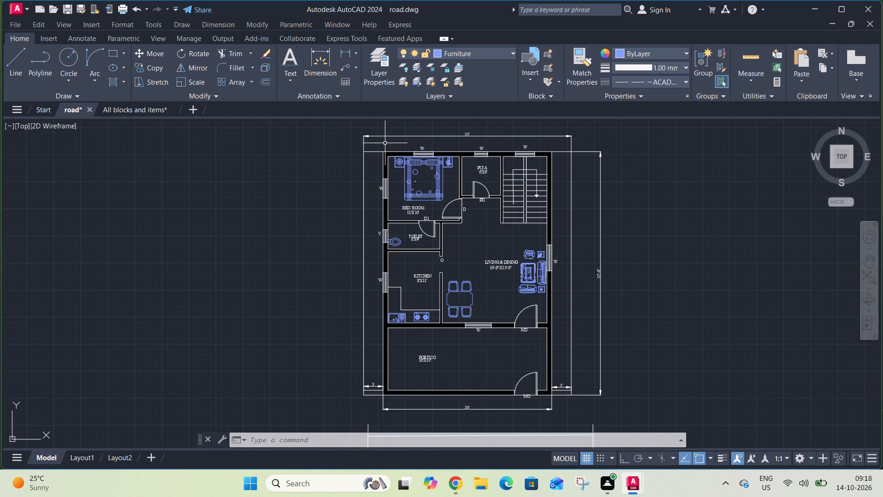
scroll(428, 355, up, 2)
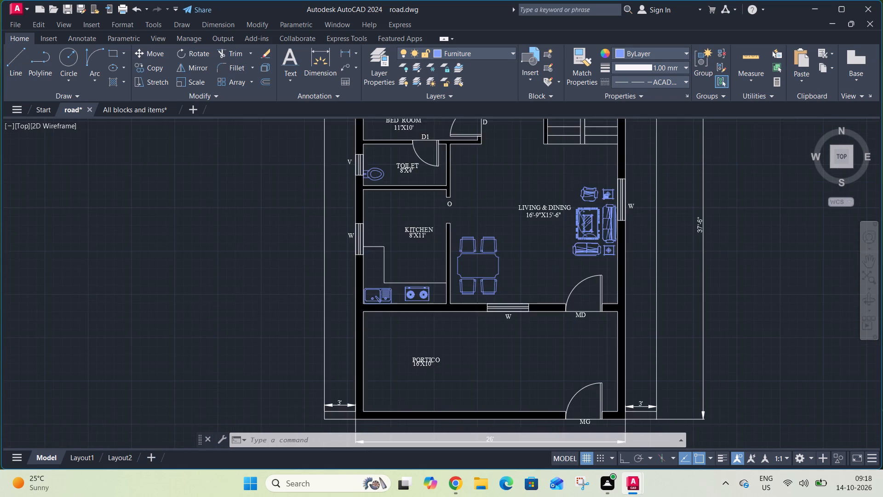
scroll(423, 370, up, 1)
scroll(425, 364, down, 3)
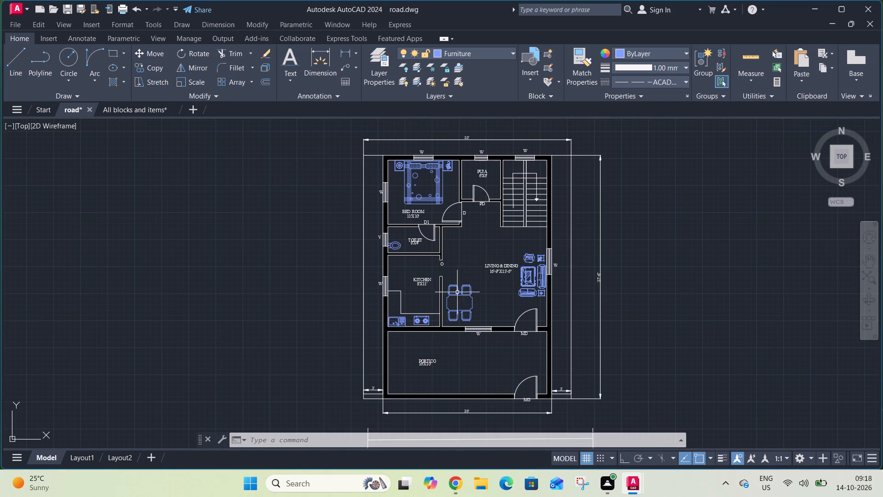
scroll(431, 358, up, 3)
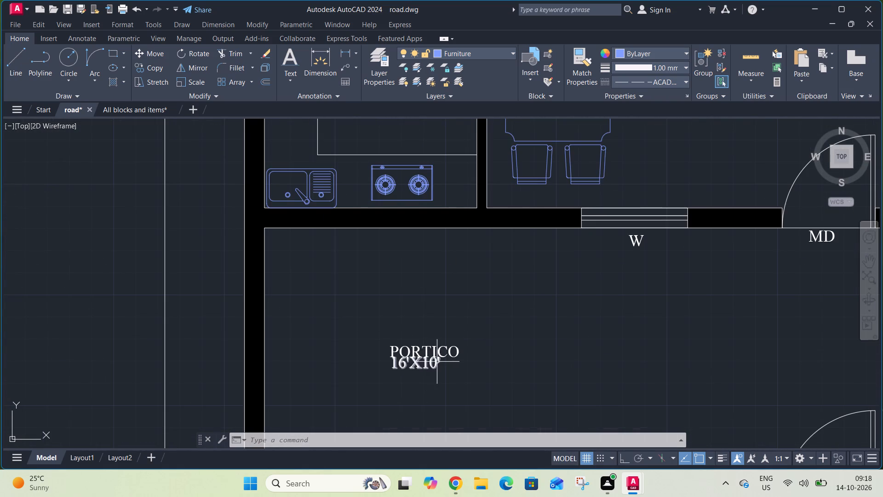
click(432, 362)
text(M)
key(space)
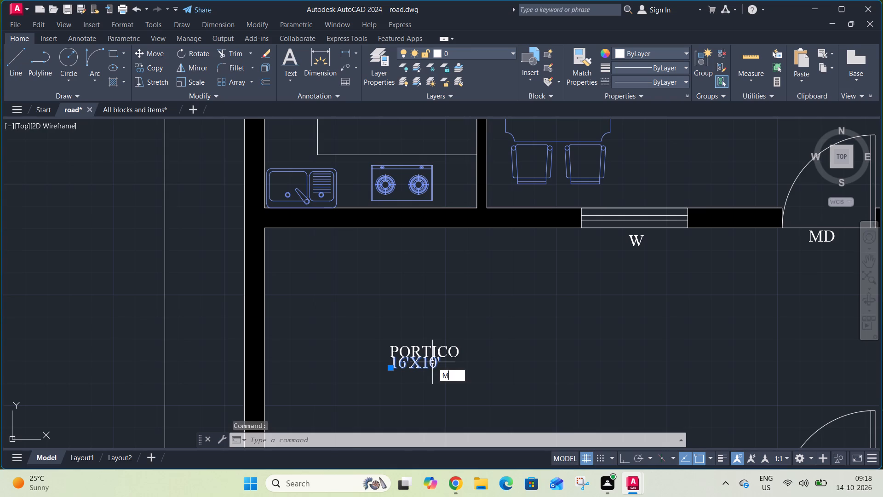
click(412, 364)
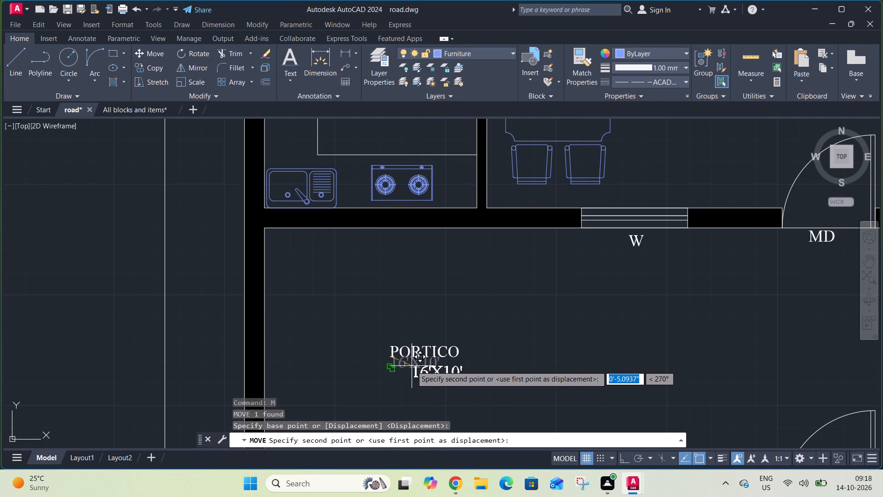
scroll(406, 363, up, 3)
click(395, 353)
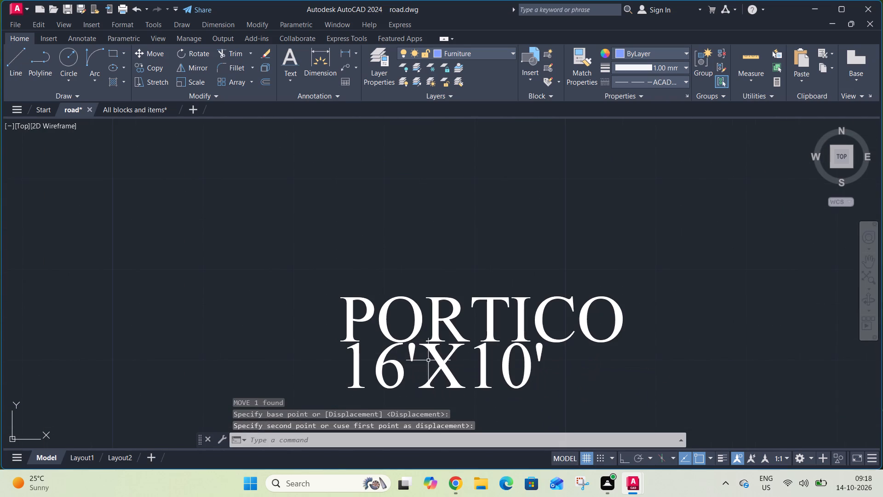
click(447, 360)
text(M)
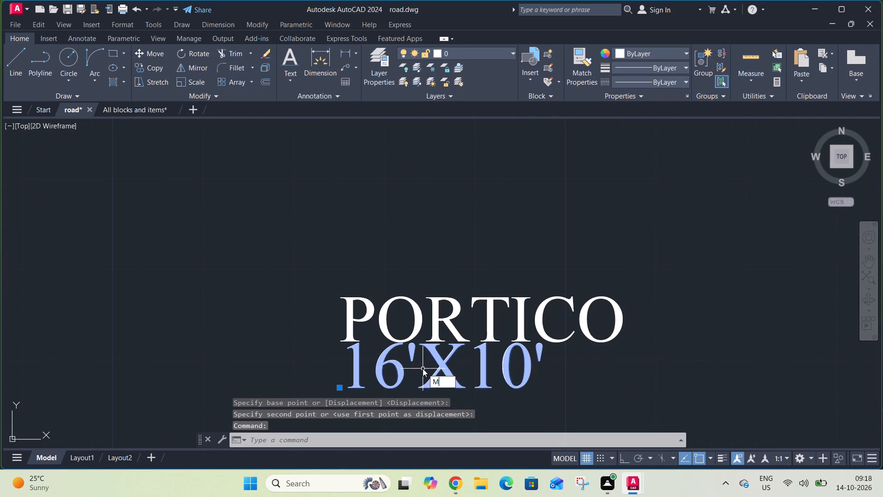
key(space)
click(423, 369)
click(453, 380)
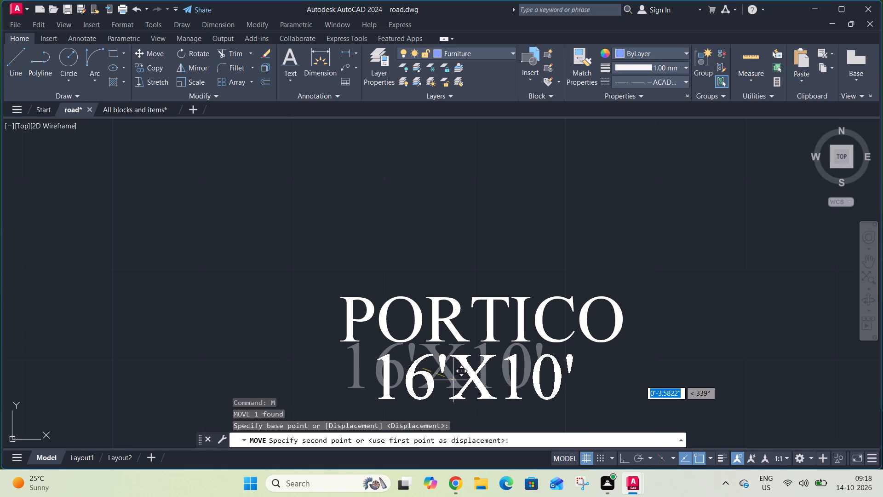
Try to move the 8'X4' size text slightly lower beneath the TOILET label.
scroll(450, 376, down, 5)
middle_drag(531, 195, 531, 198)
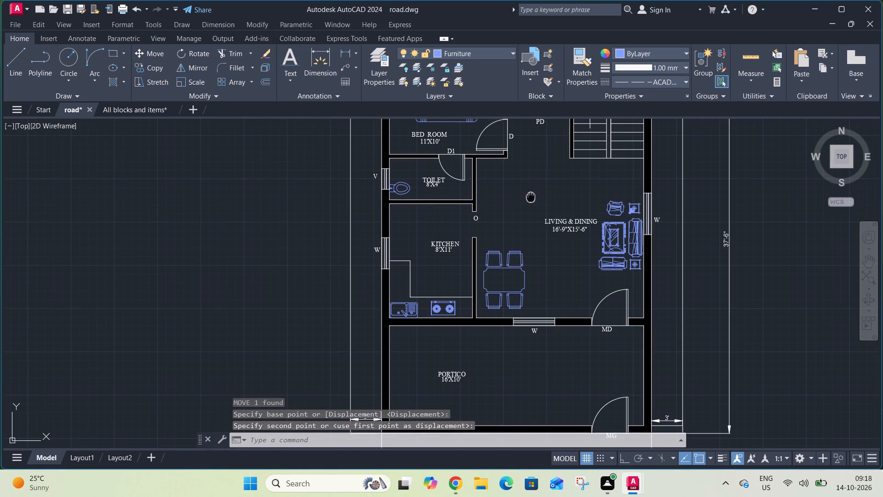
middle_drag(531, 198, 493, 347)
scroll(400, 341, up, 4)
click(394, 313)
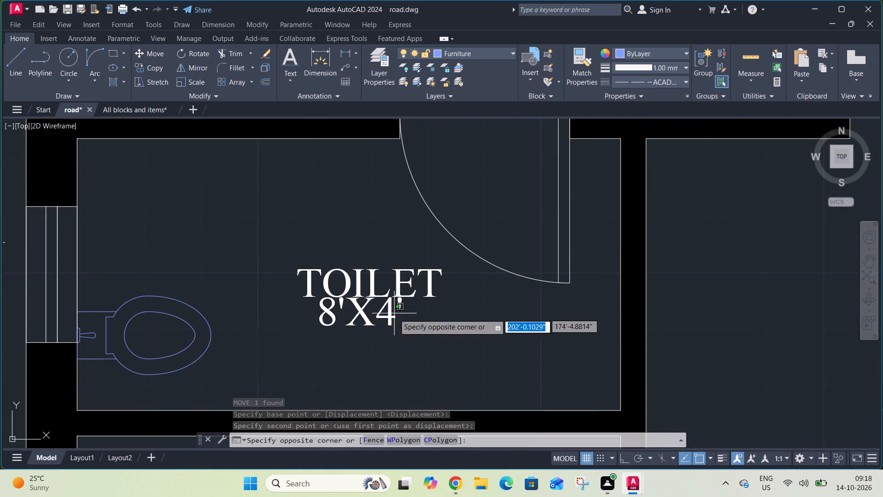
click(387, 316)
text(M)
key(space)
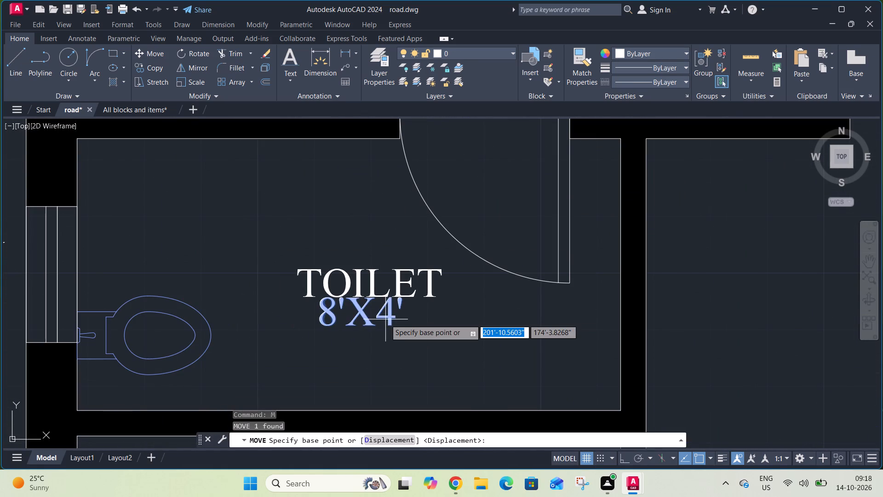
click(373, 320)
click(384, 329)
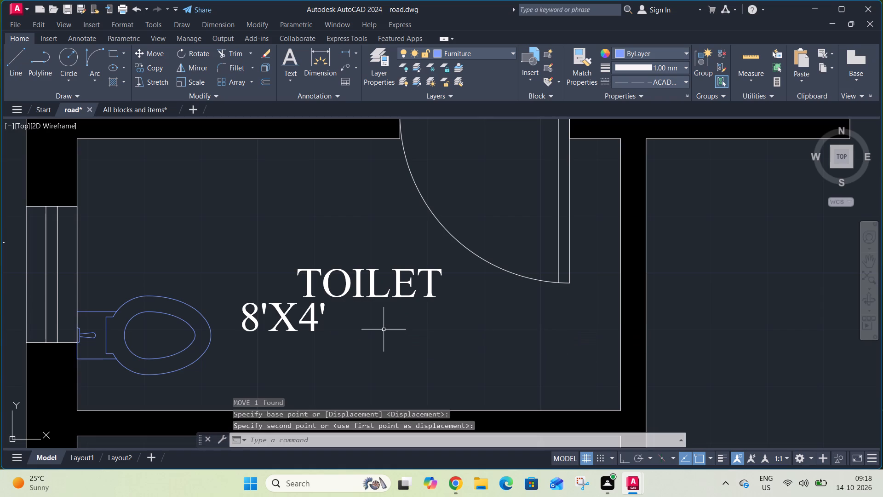
Move the 8'X4' size text so it sits centred beneath the TOILET label with a clear gap.
click(305, 315)
text(M)
key(space)
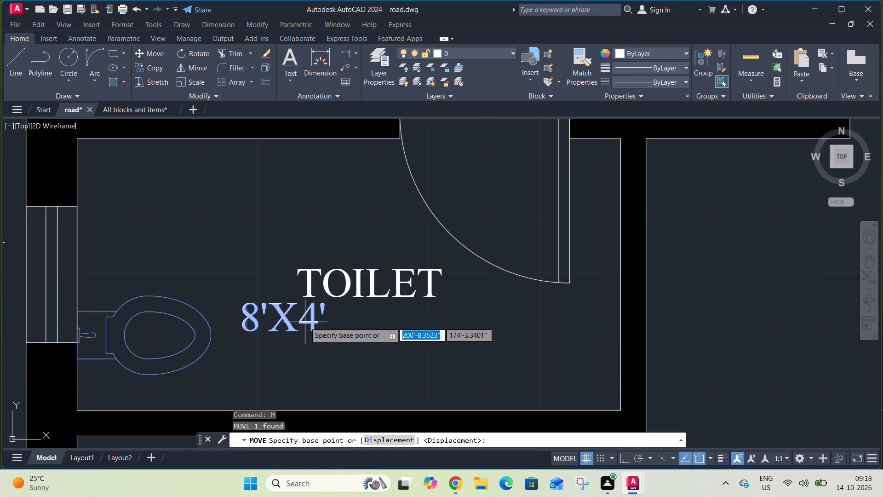
key(F8)
key(F8)
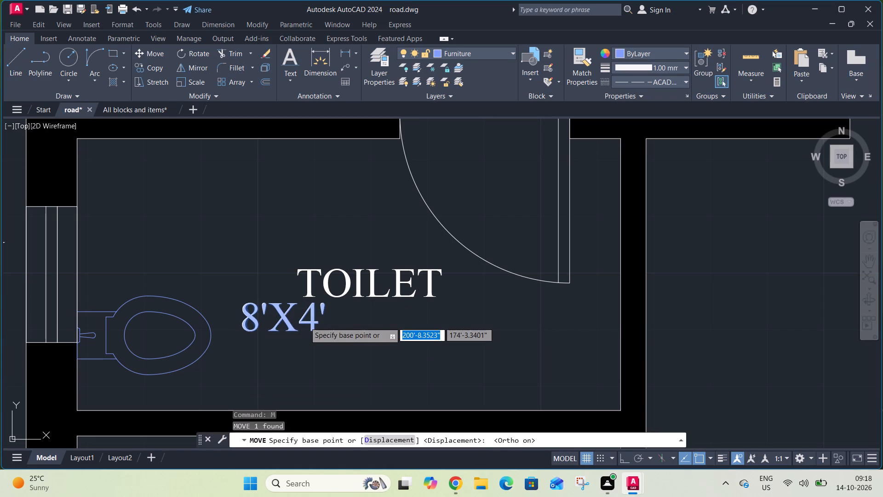
click(305, 324)
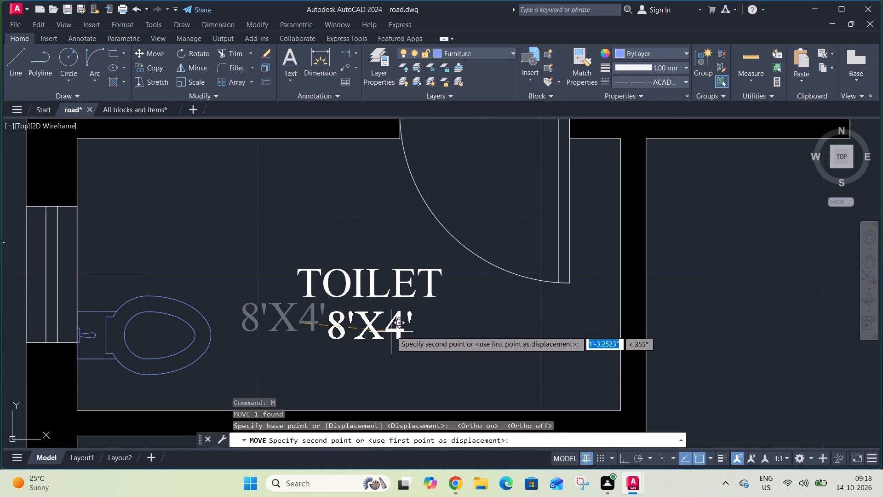
scroll(391, 330, up, 3)
click(401, 327)
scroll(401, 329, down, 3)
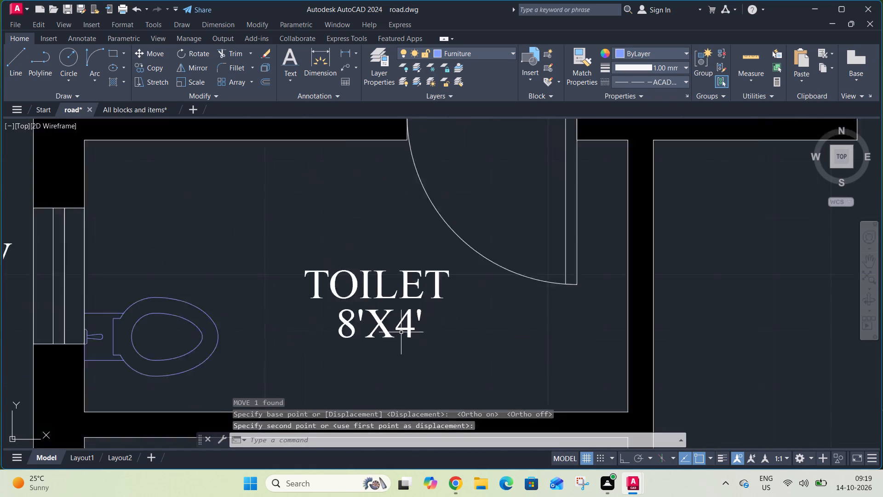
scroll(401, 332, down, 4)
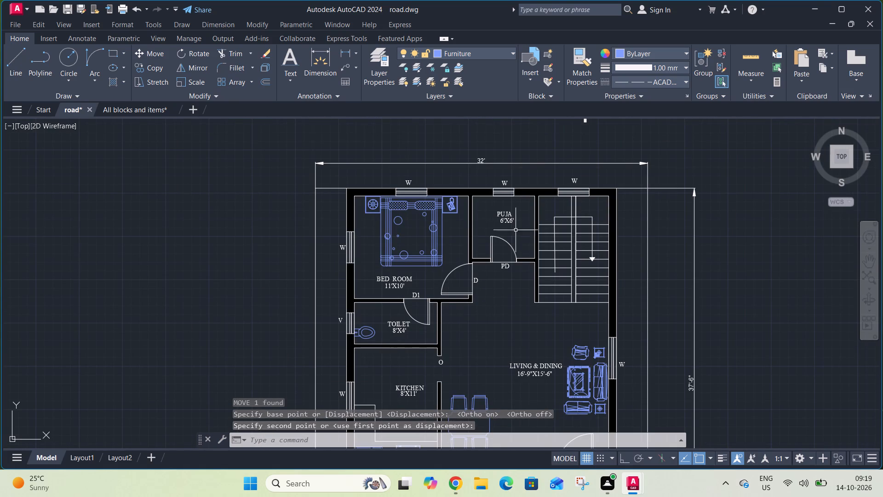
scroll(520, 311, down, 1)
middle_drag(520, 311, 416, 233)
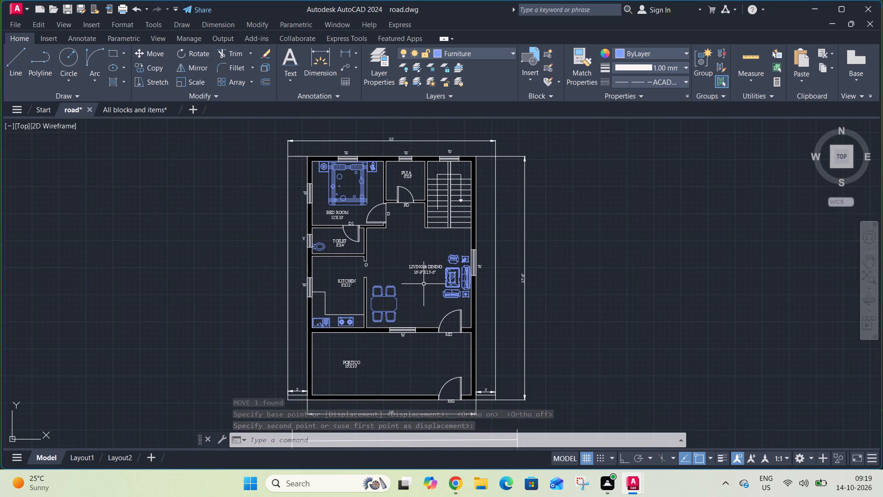
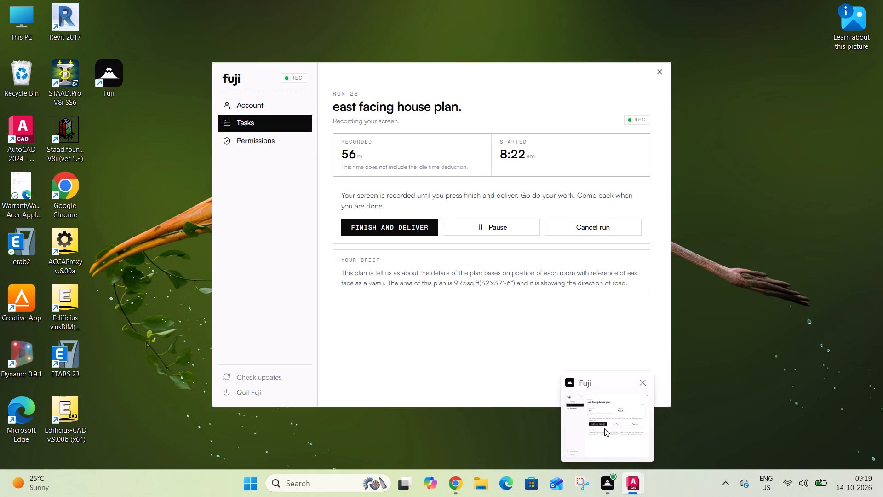
Switch to road.dwg in AutoCAD and examine the whole east facing house plan together with its title and road.
click(612, 445)
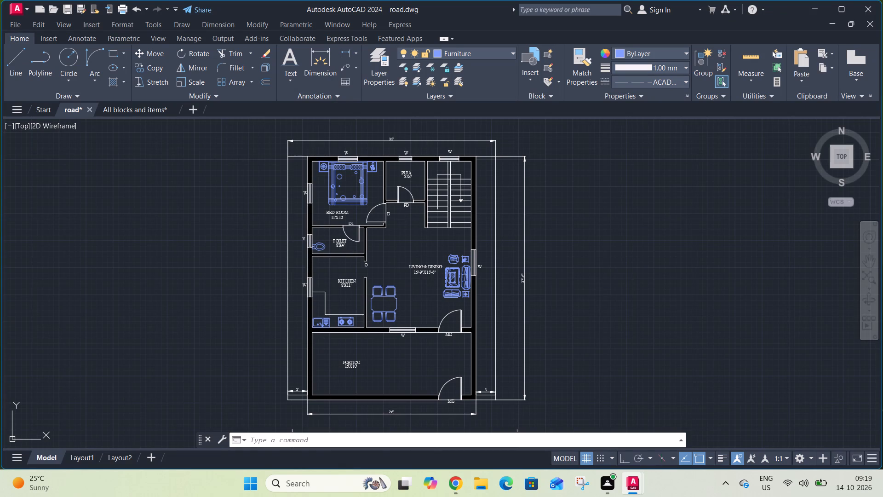
scroll(600, 439, down, 1)
scroll(450, 380, down, 2)
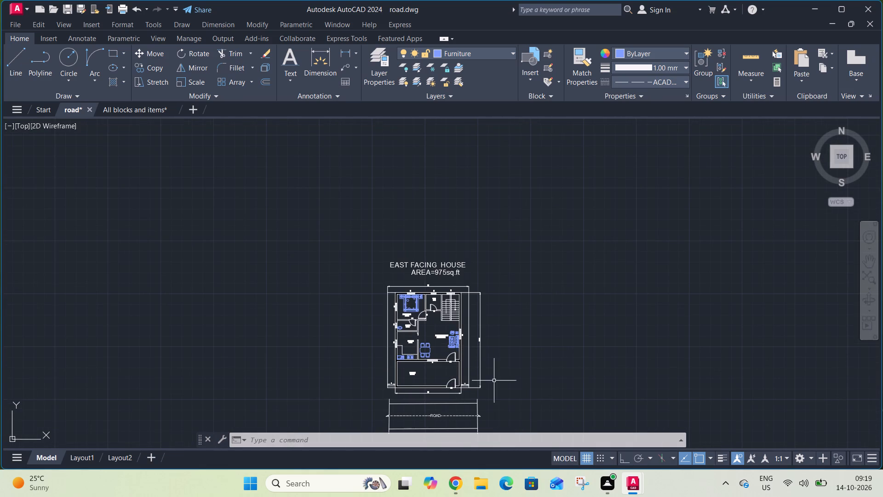
middle_drag(494, 381, 451, 266)
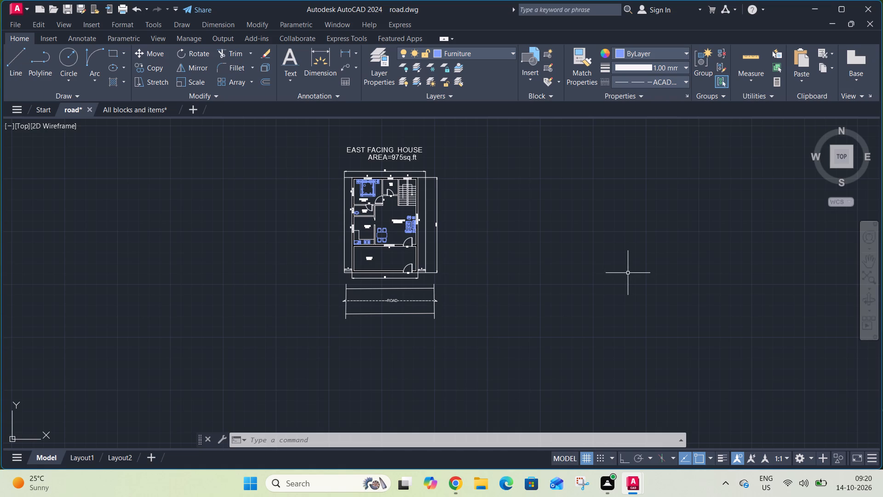
middle_drag(631, 267, 573, 285)
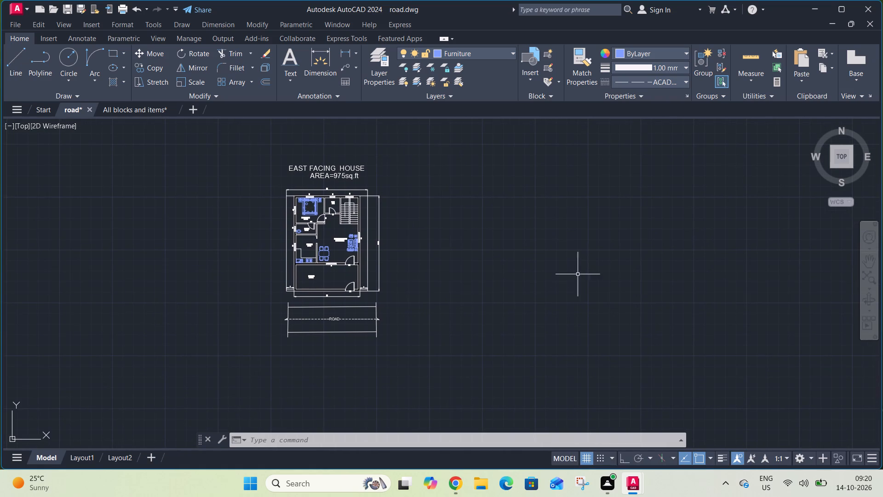
middle_drag(588, 266, 585, 283)
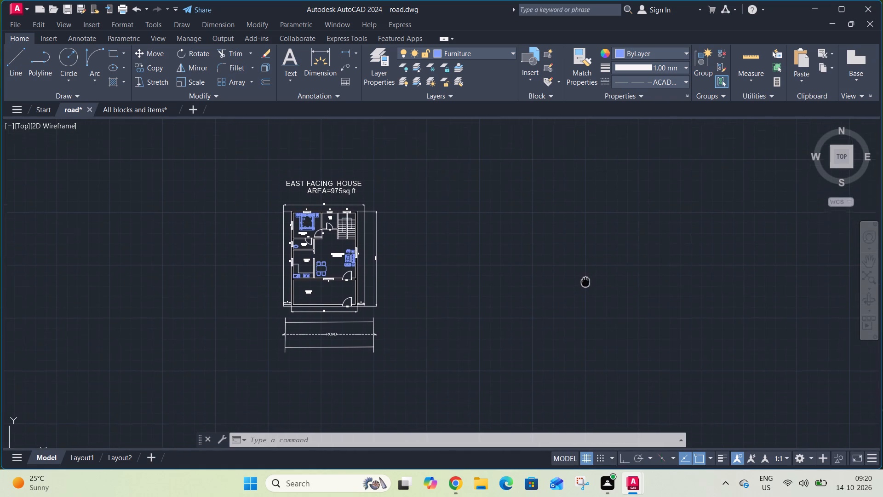
middle_drag(585, 283, 588, 279)
scroll(588, 279, down, 1)
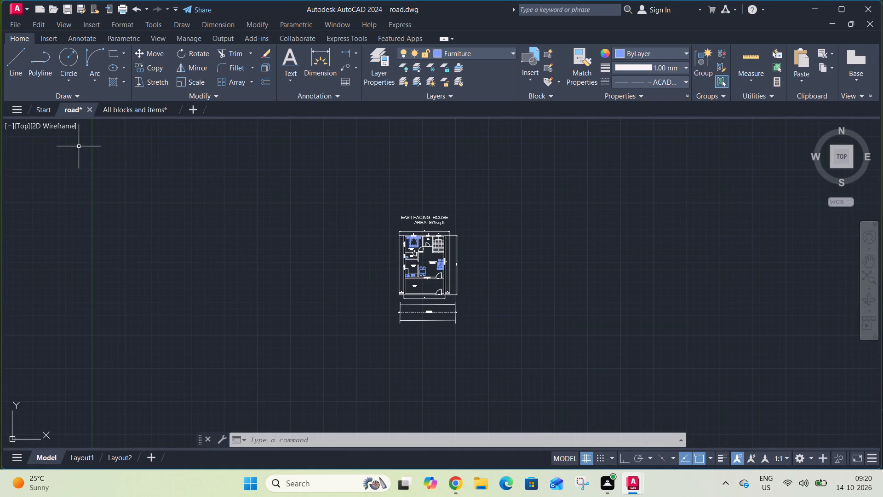
Examine the house plan in the Left, SE Isometric, Front and NW Isometric views, and return to the Top view.
click(25, 126)
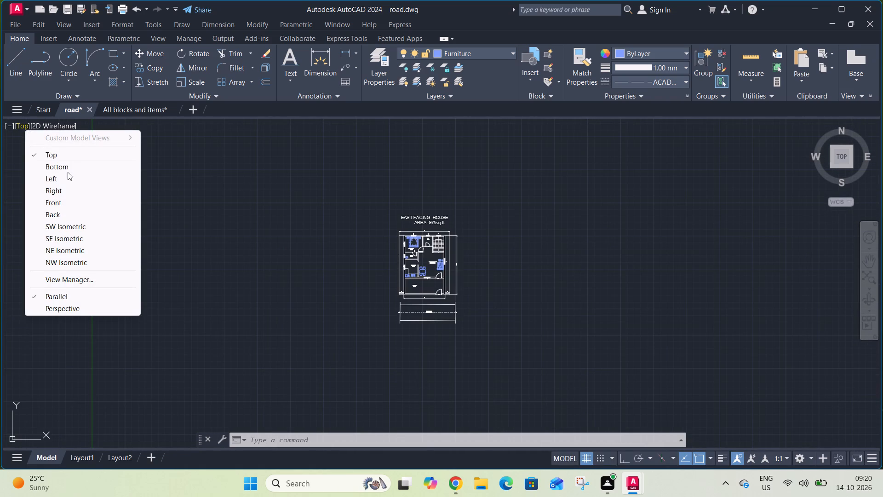
click(67, 175)
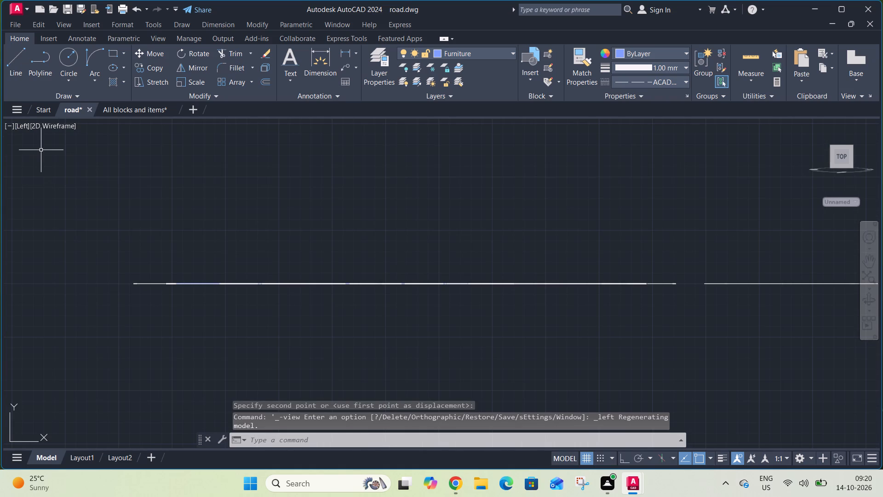
click(20, 121)
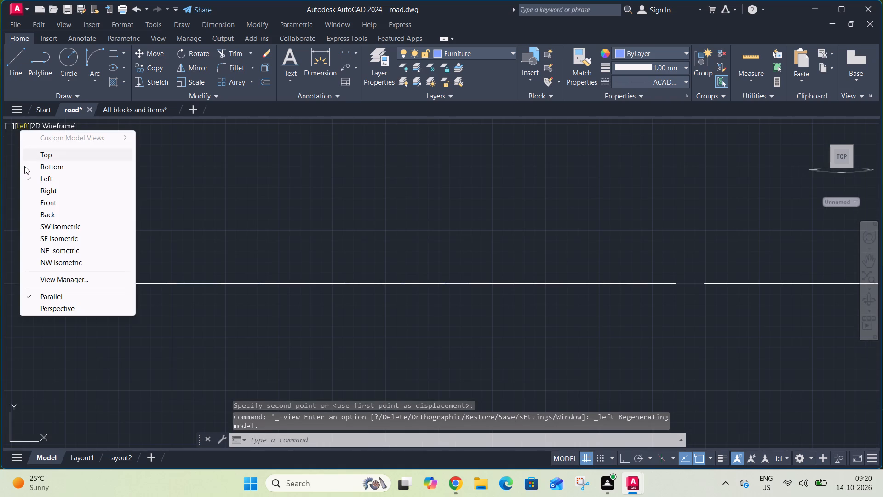
click(44, 235)
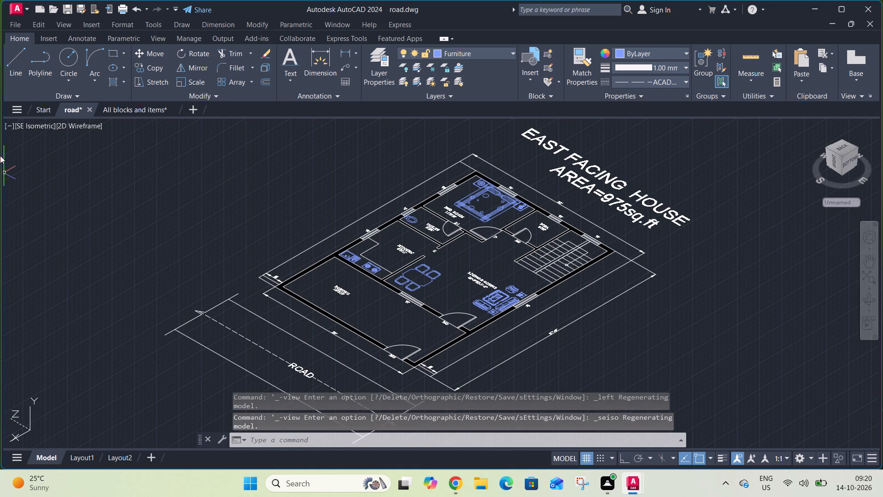
click(24, 124)
click(40, 207)
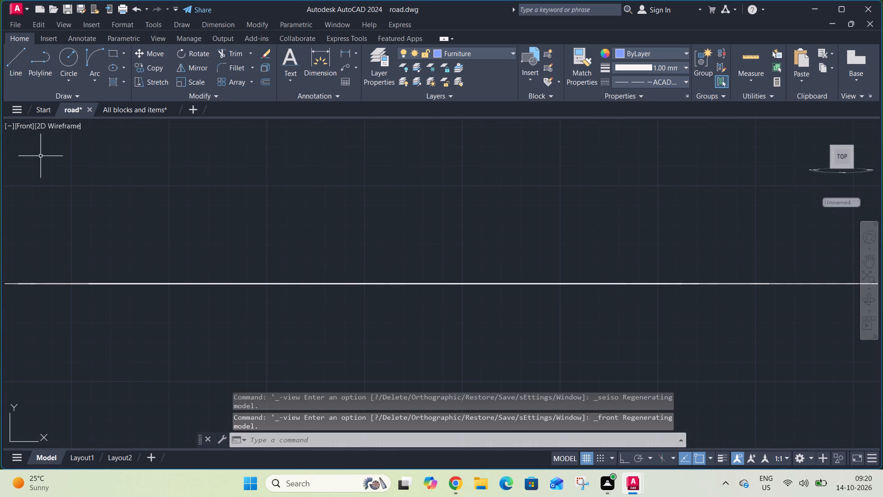
click(30, 127)
click(56, 179)
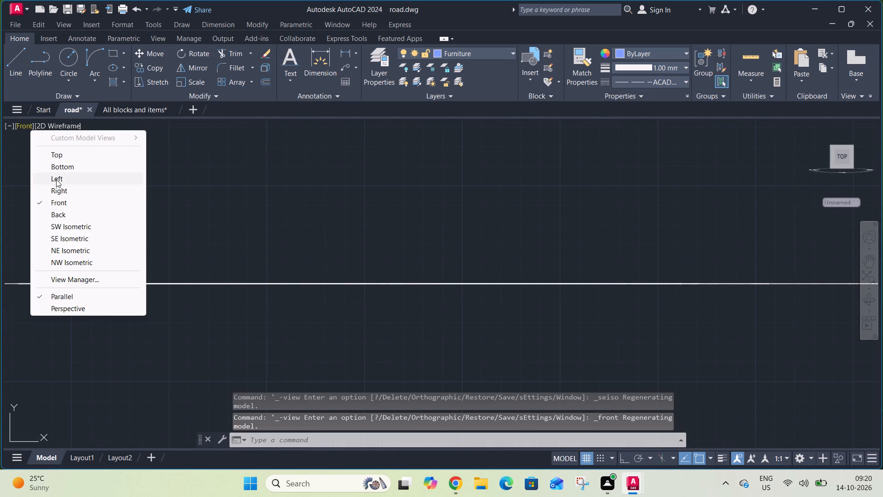
click(25, 129)
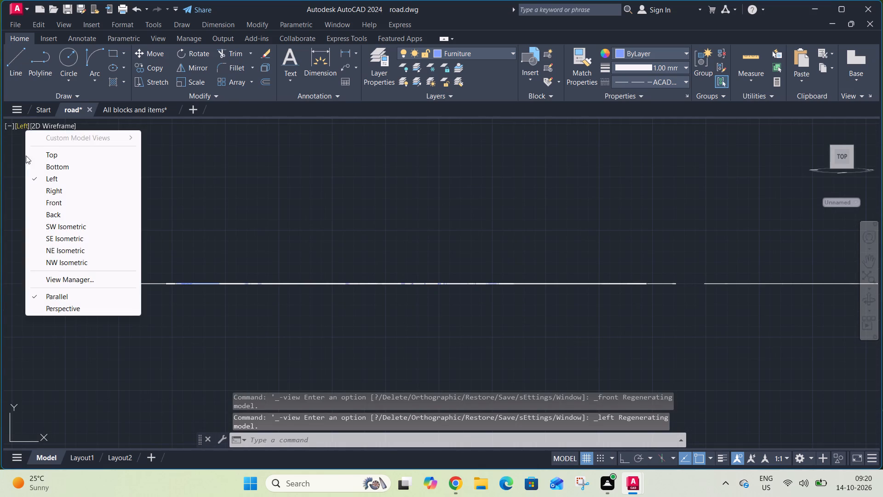
click(57, 263)
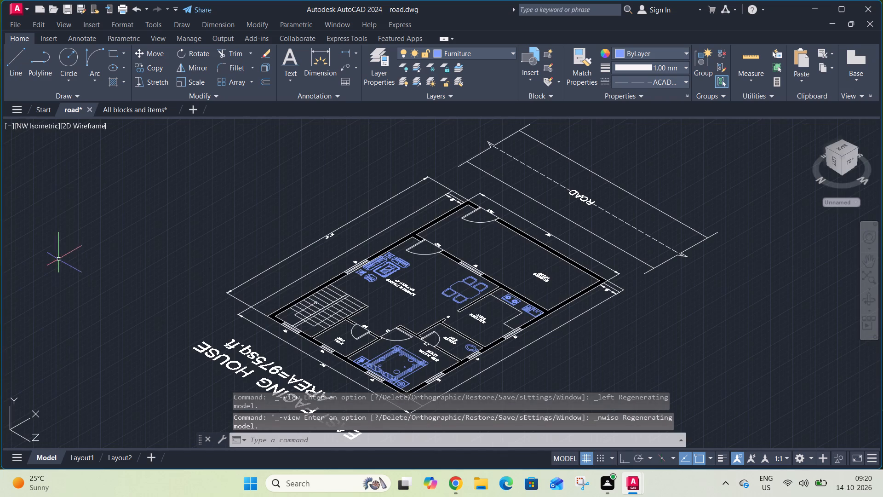
click(24, 124)
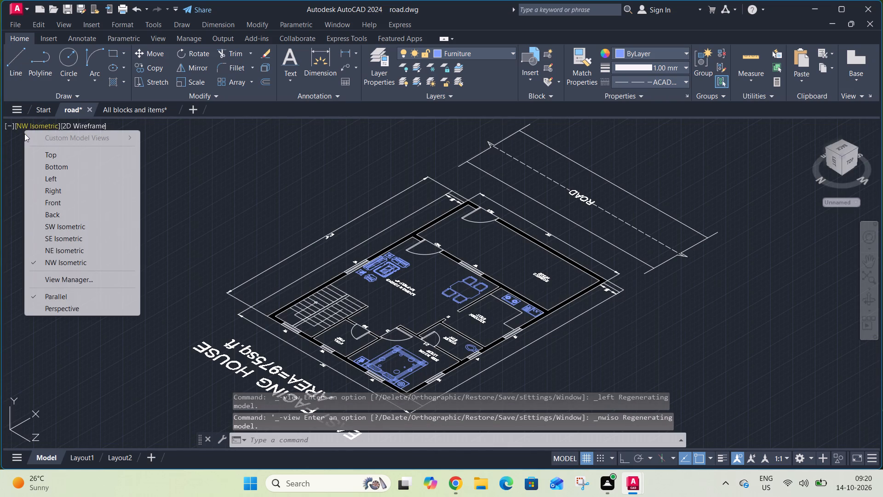
click(40, 154)
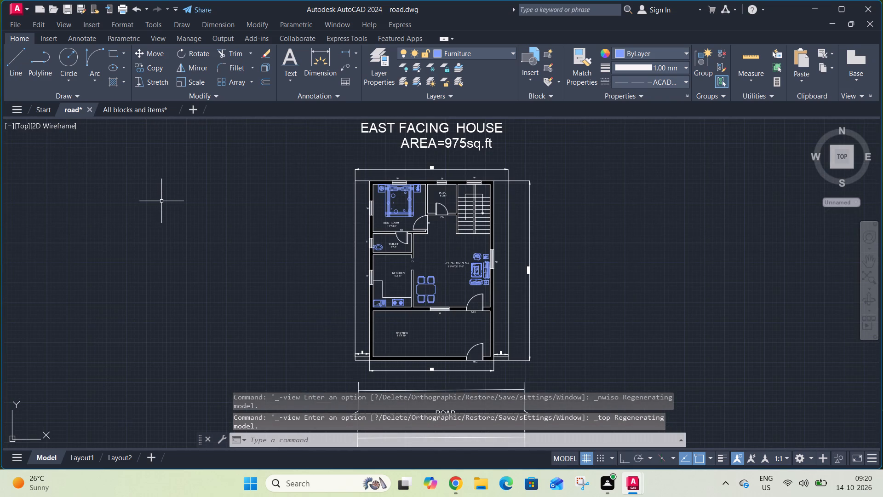
scroll(161, 201, down, 1)
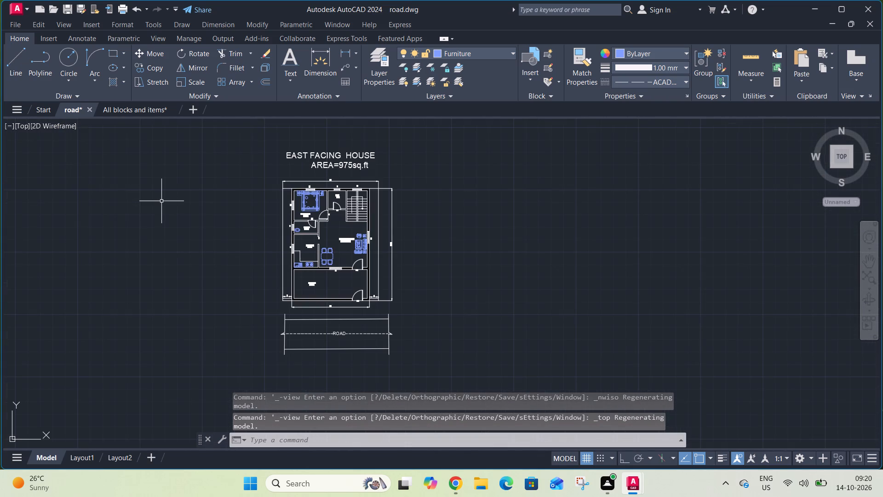
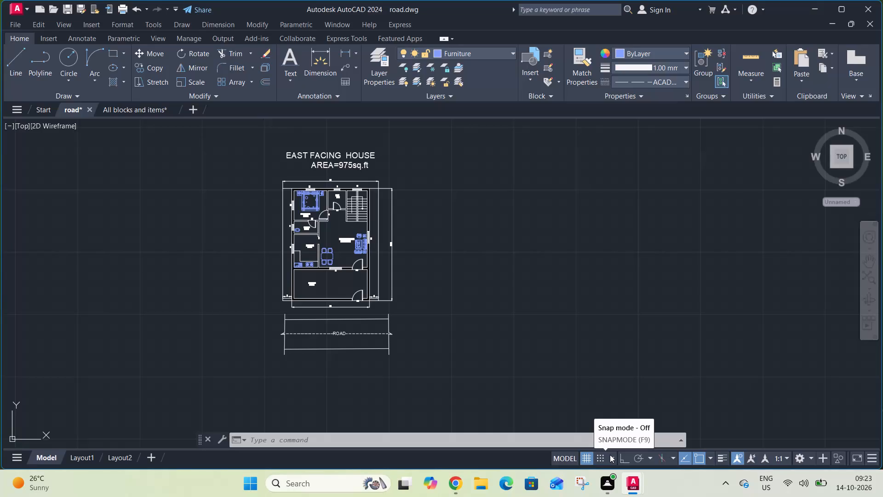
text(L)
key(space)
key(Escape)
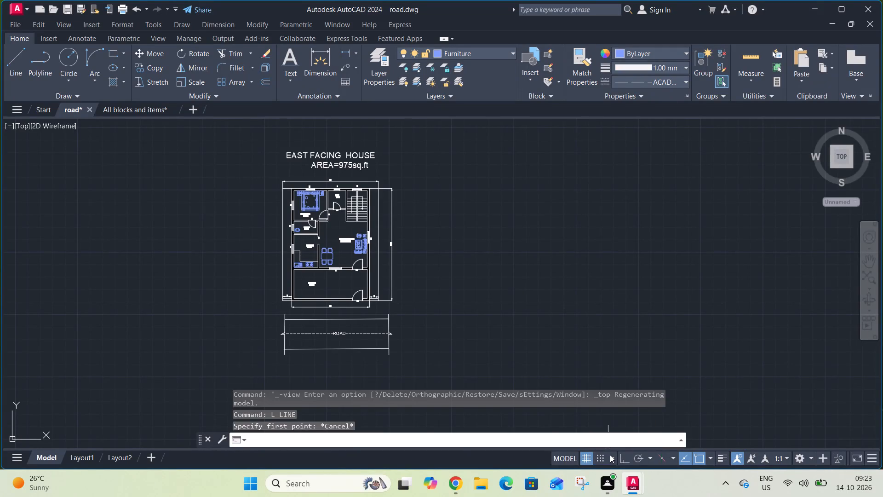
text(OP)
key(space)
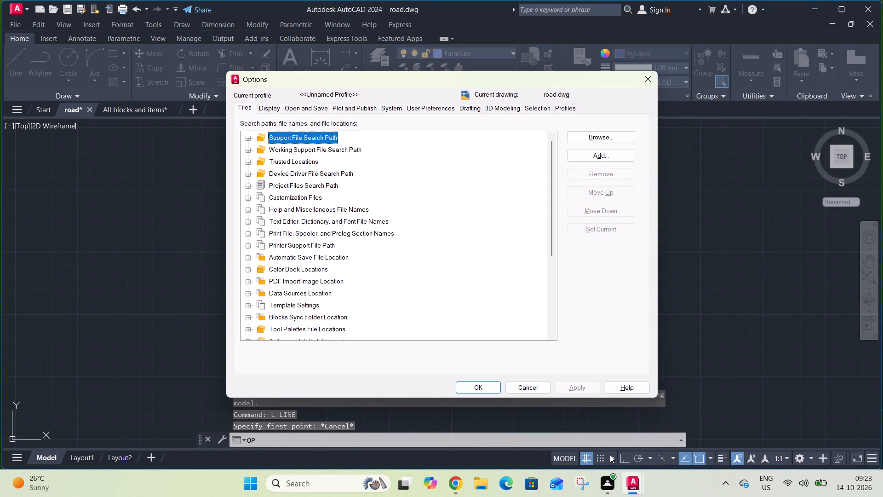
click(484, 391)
Save the road.dwg house plan drawing.
key(ctrl+s)
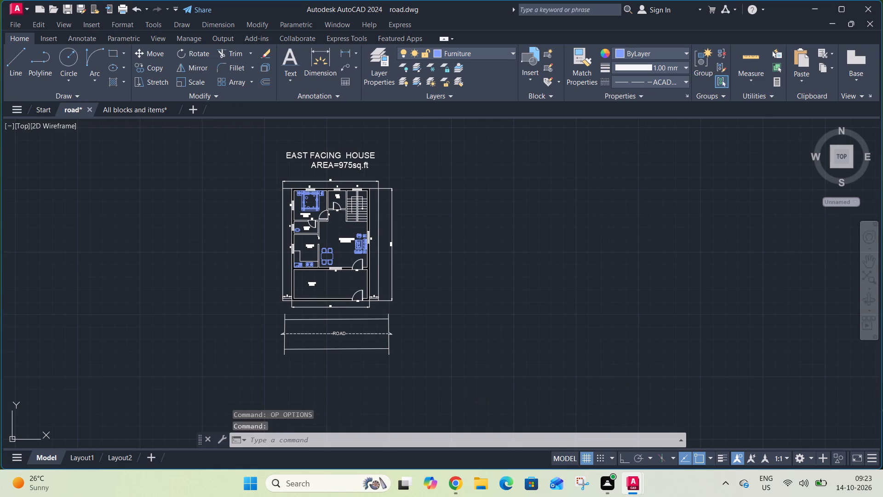
Turn off log file recording with the LOGFILEOFF command.
text(LO)
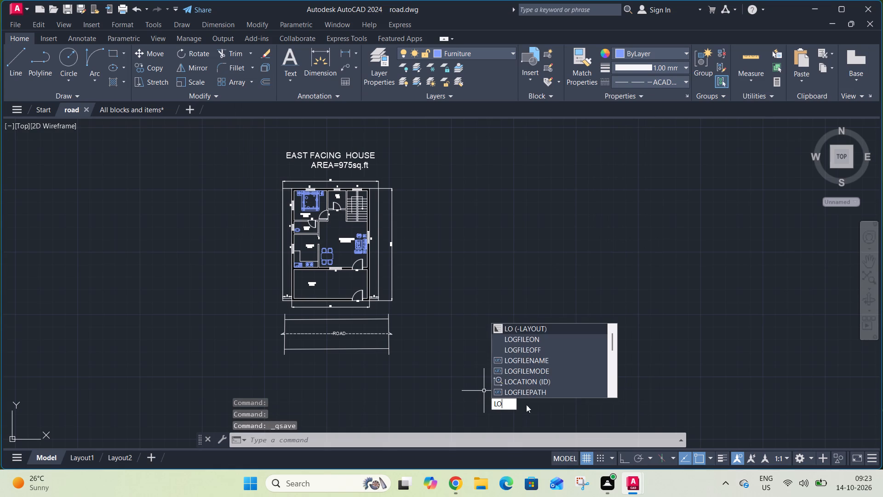
click(532, 352)
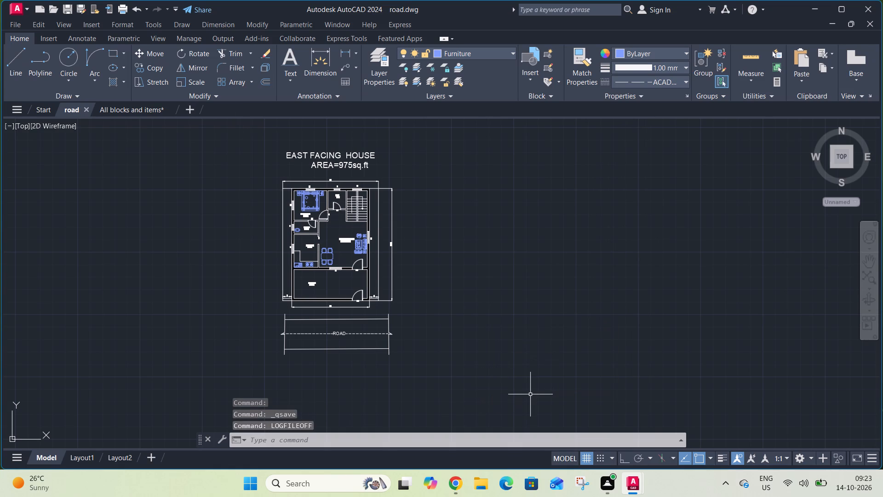
Plot the model with Microsoft Print to PDF, using a window around the whole house plan, its title and the road.
key(ctrl+p)
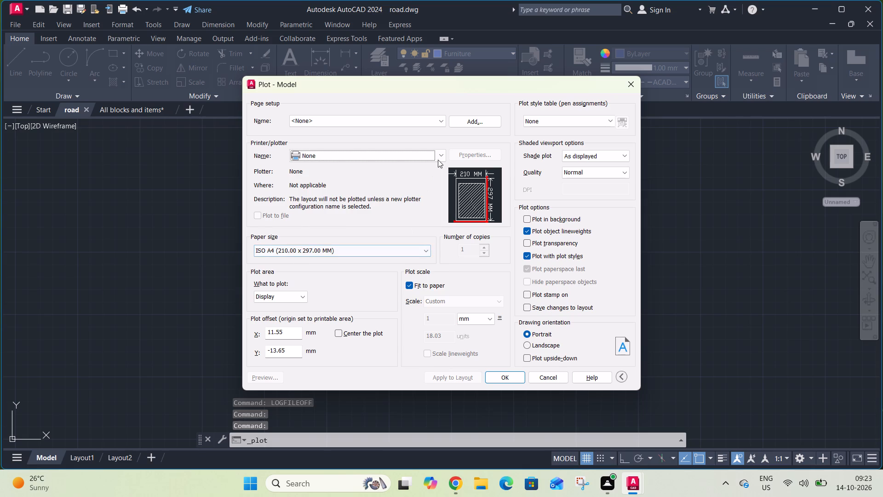
click(439, 156)
click(426, 183)
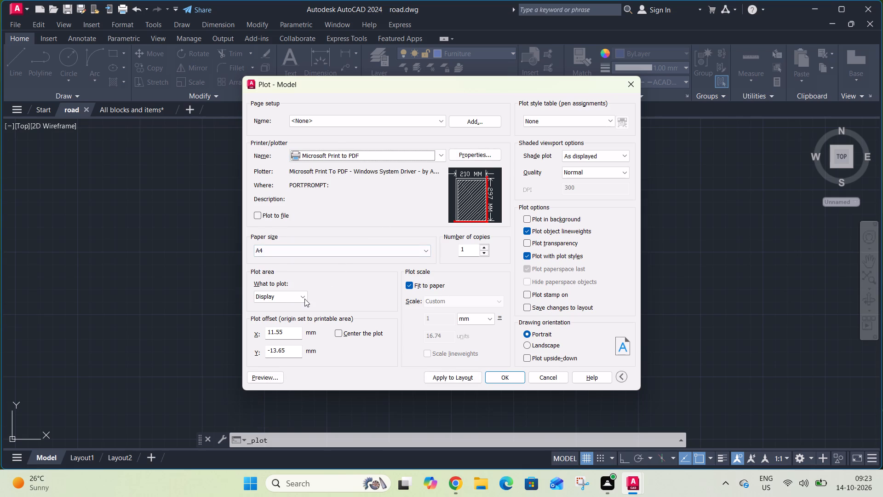
click(304, 299)
click(299, 328)
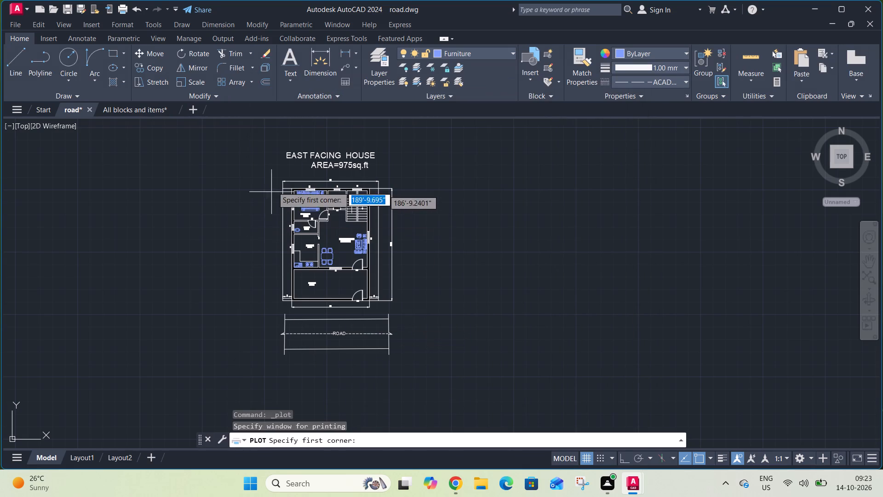
click(262, 133)
click(420, 377)
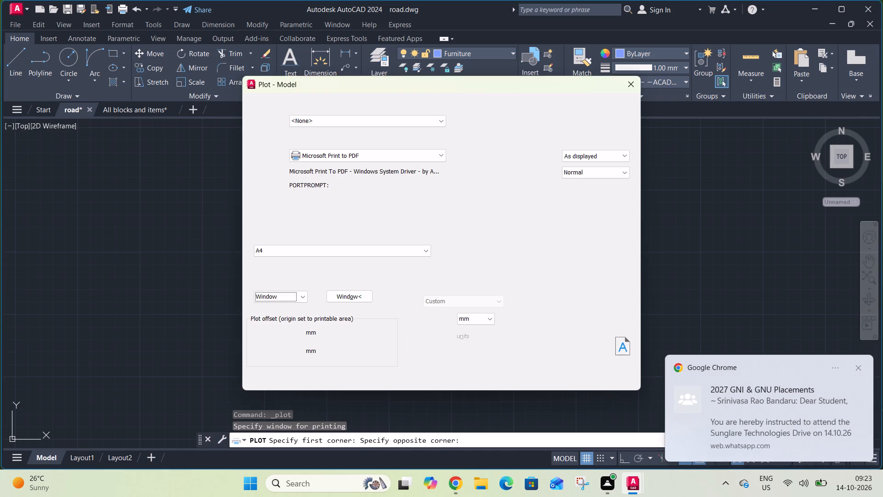
click(497, 380)
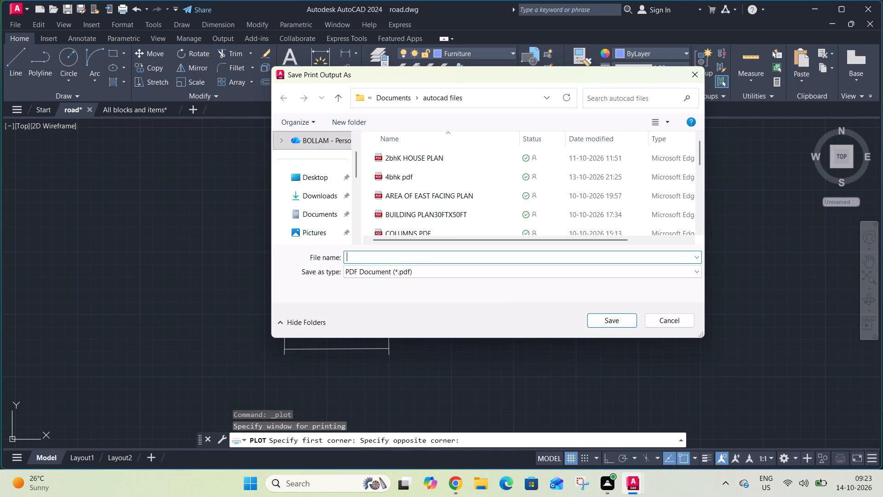
Save the plot output as ROAD PDF in the autocad files folder under Documents.
key(r)
text(OAD)
key(space)
text(PDF)
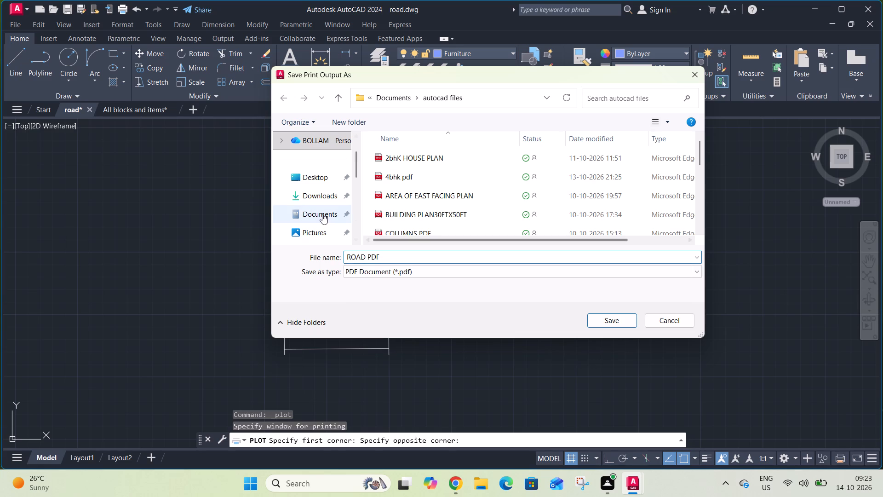
click(322, 214)
click(414, 159)
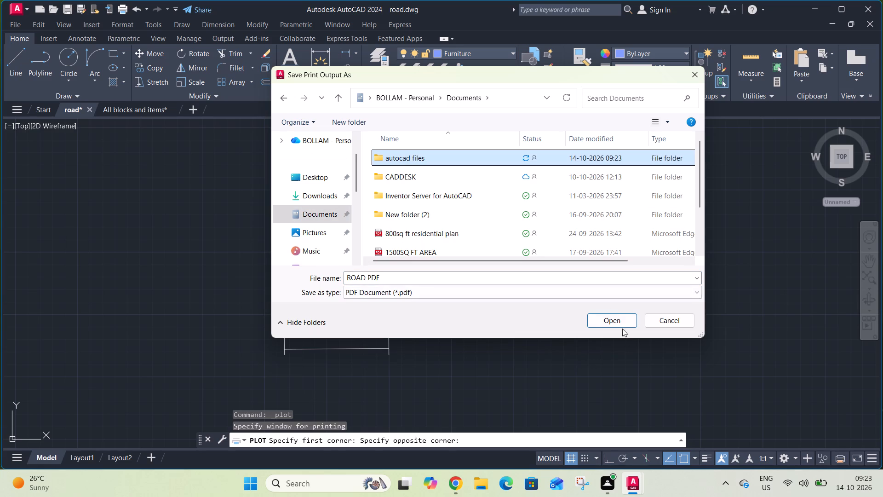
click(621, 324)
click(619, 324)
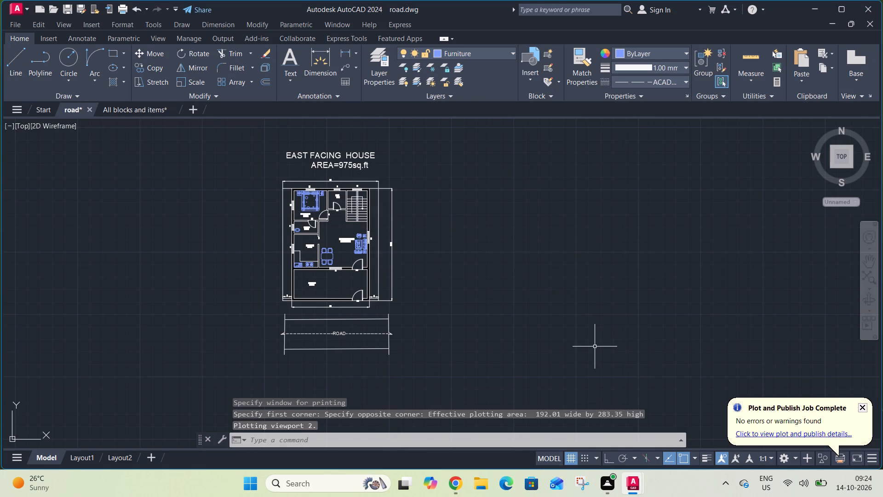
Save the road drawing after plotting.
key(ctrl+s)
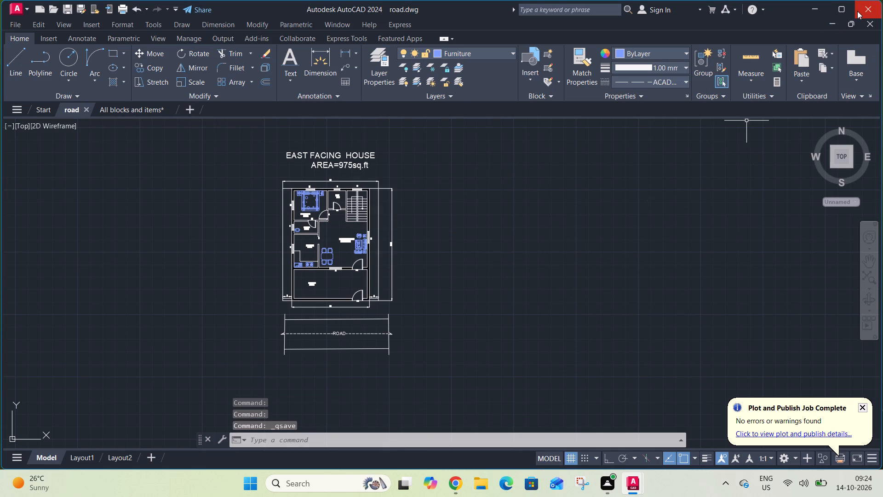
Exit AutoCAD and discard the changes to All blocks and items.dwg.
click(857, 10)
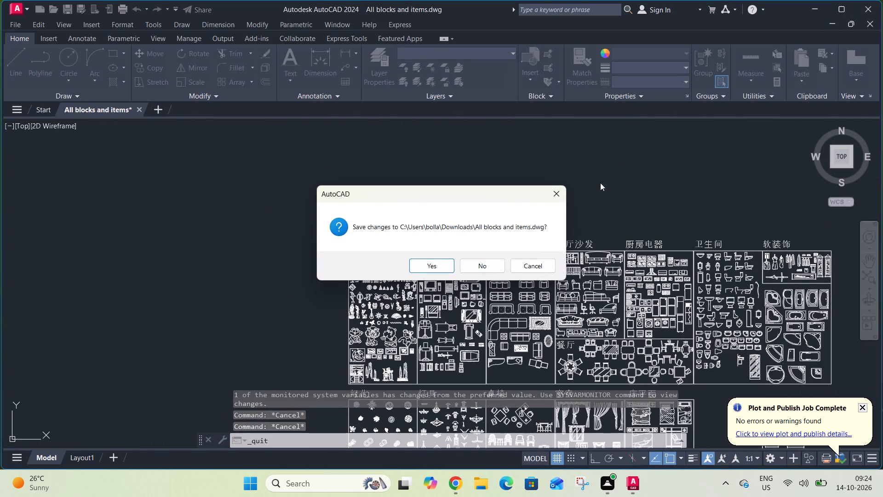
click(470, 266)
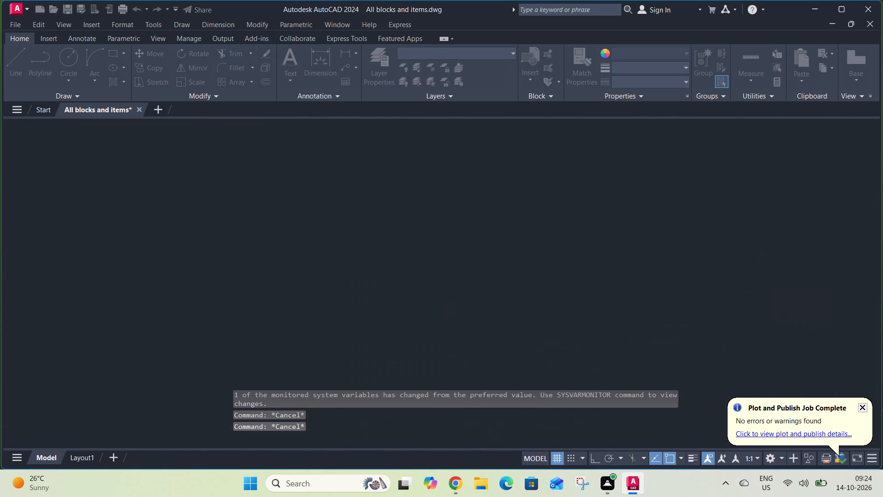